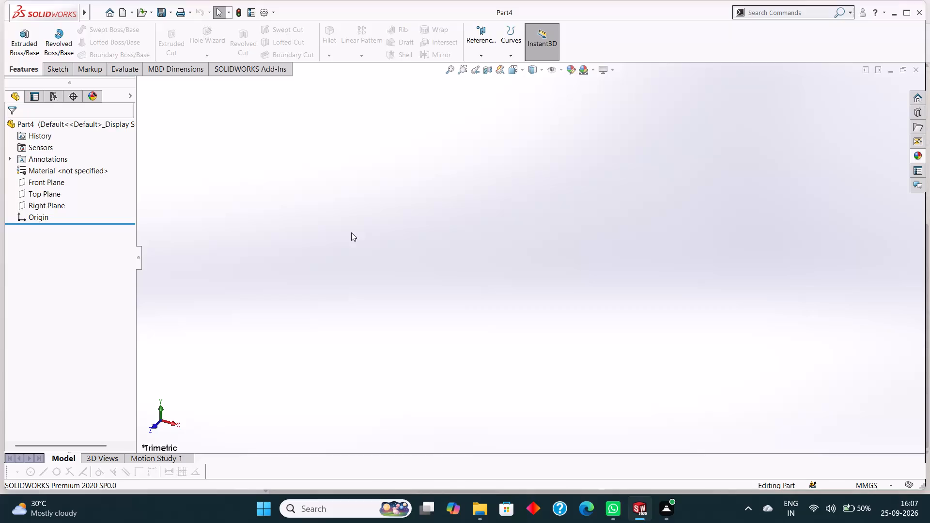
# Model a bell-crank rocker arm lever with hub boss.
# Sketch two concentric circles centred on the origin of the Front Plane, with radii of 6 mm and 10 mm.
pyautogui.click(50, 180)
pyautogui.click(63, 68)
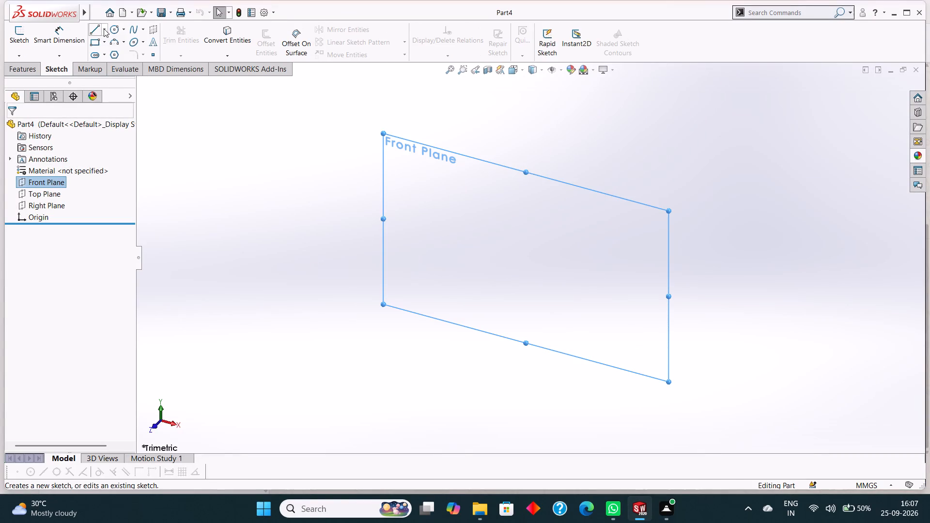
pyautogui.click(118, 28)
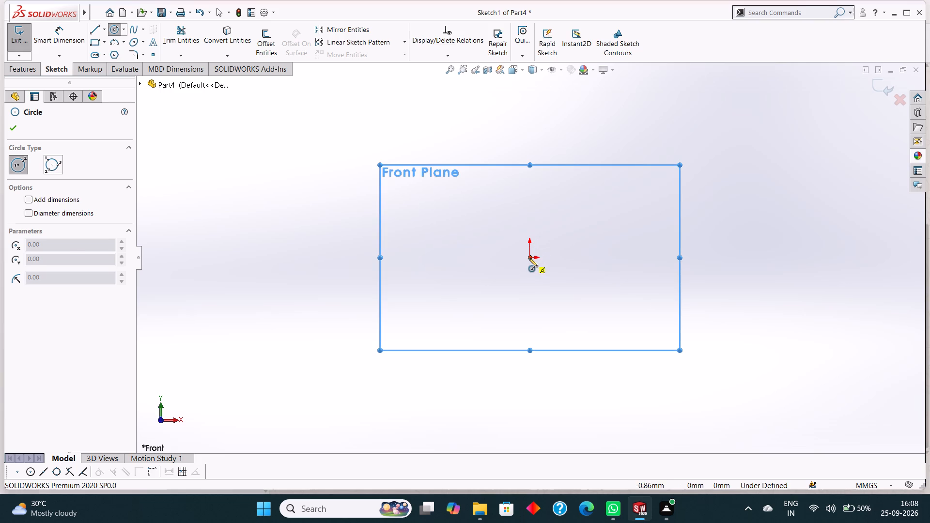
pyautogui.click(528, 258)
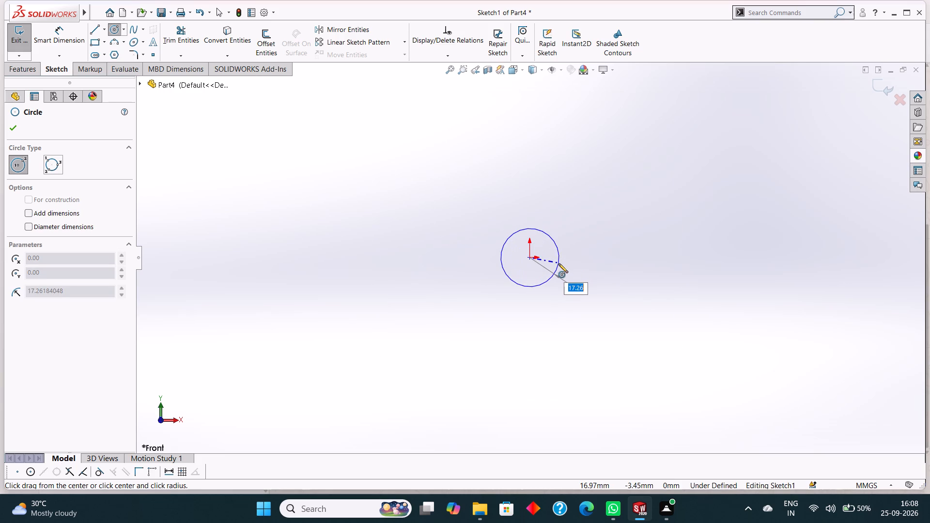
pyautogui.press('6')
pyautogui.press('Return')
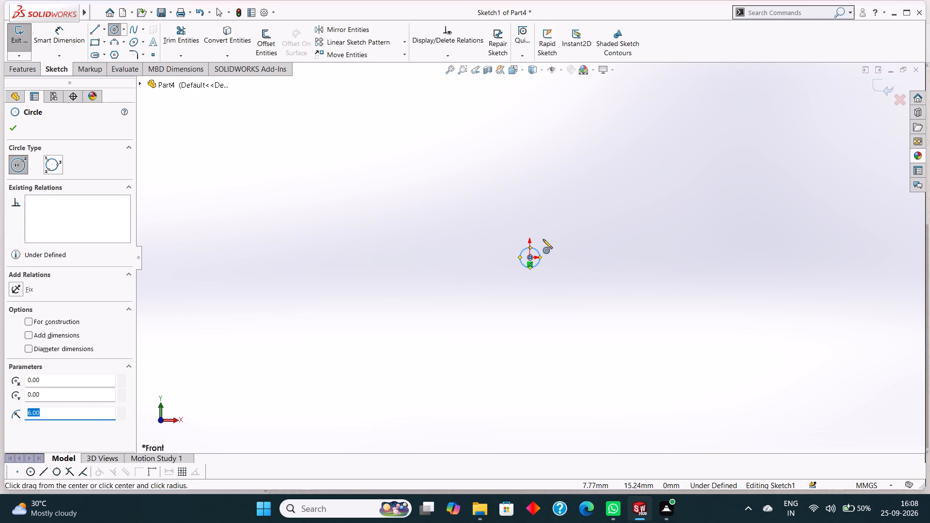
pyautogui.scroll(-4, 543, 243)
pyautogui.scroll(-3, 513, 276)
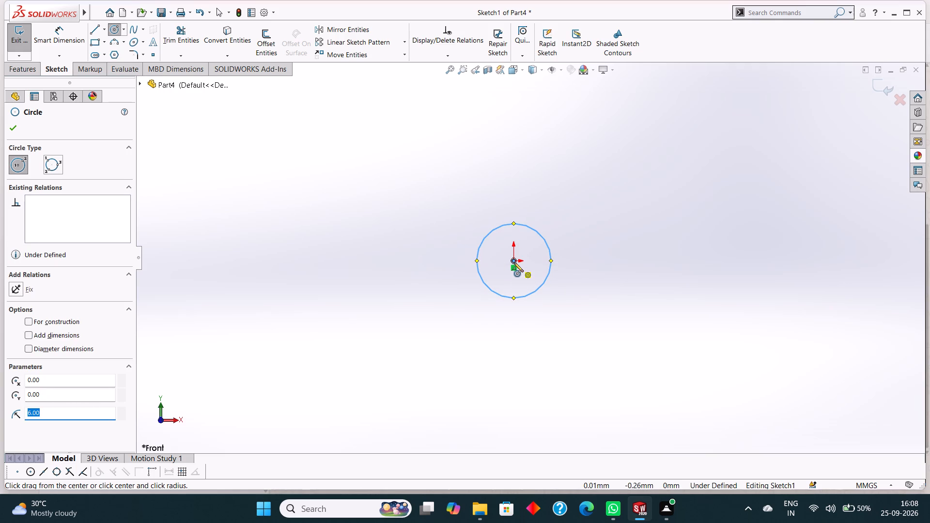
pyautogui.click(513, 262)
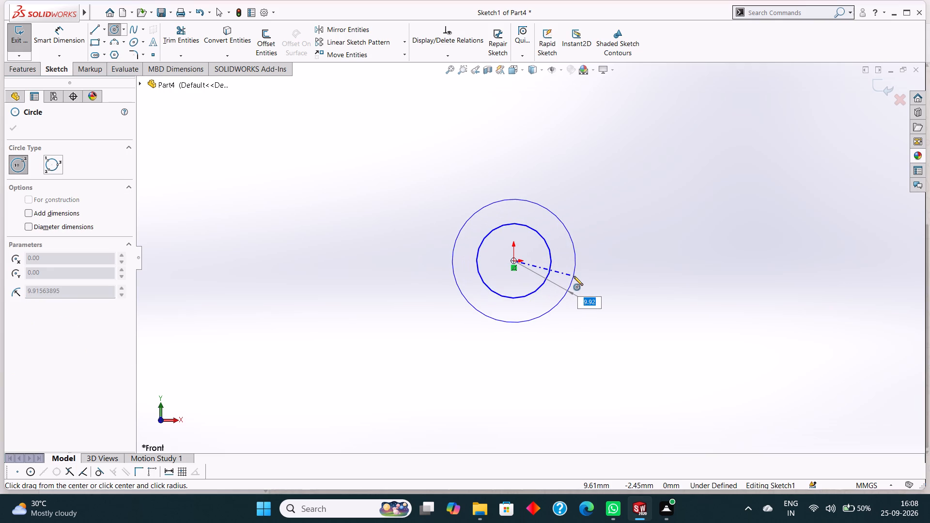
pyautogui.write('10')
pyautogui.press('Return')
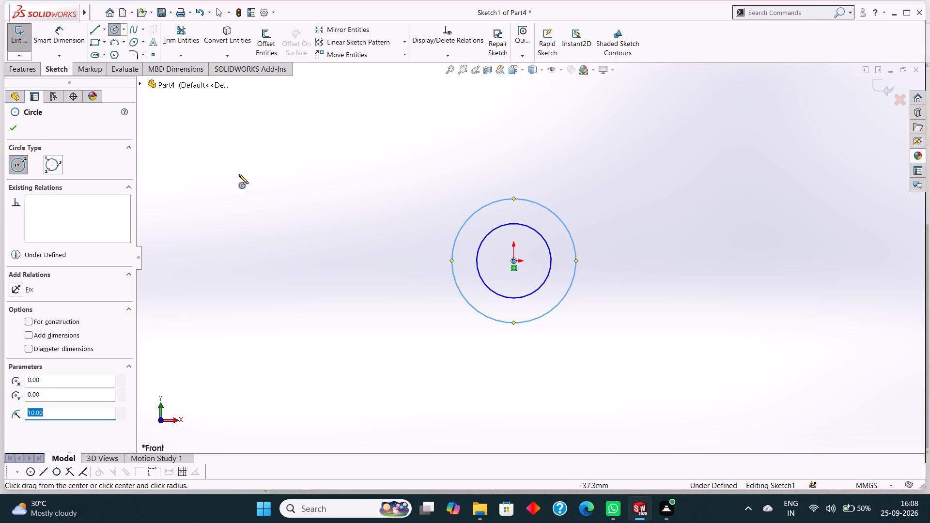
pyautogui.click(11, 123)
# Add diameter dimensions of 12 mm to the inner circle and 20 mm to the outer circle.
pyautogui.click(59, 23)
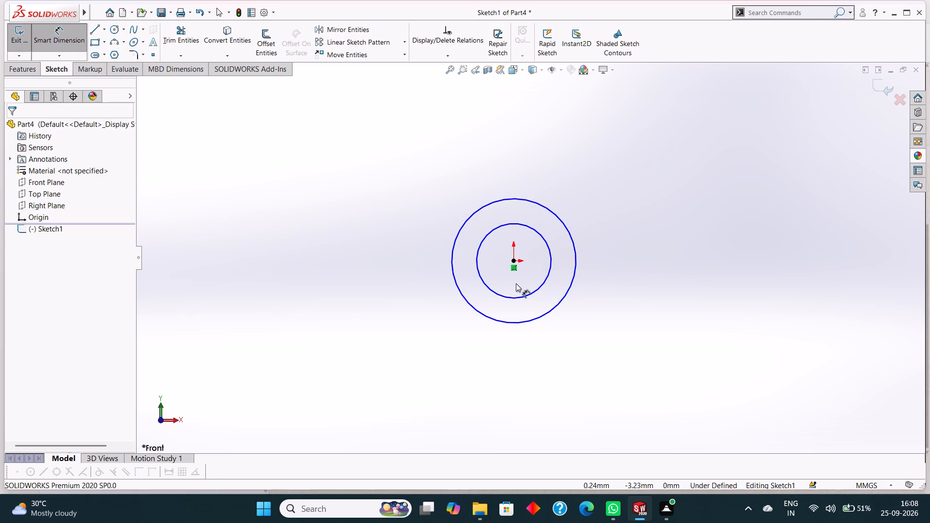
pyautogui.click(545, 241)
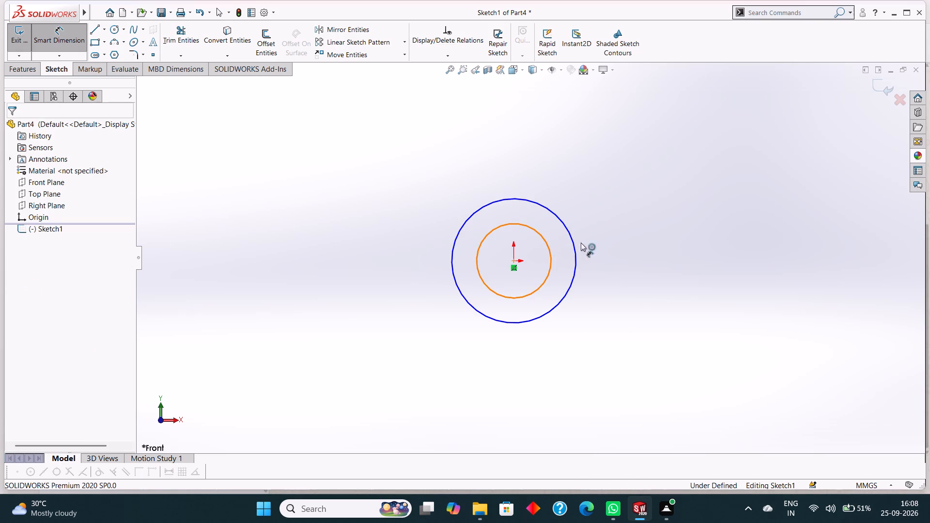
pyautogui.click(616, 253)
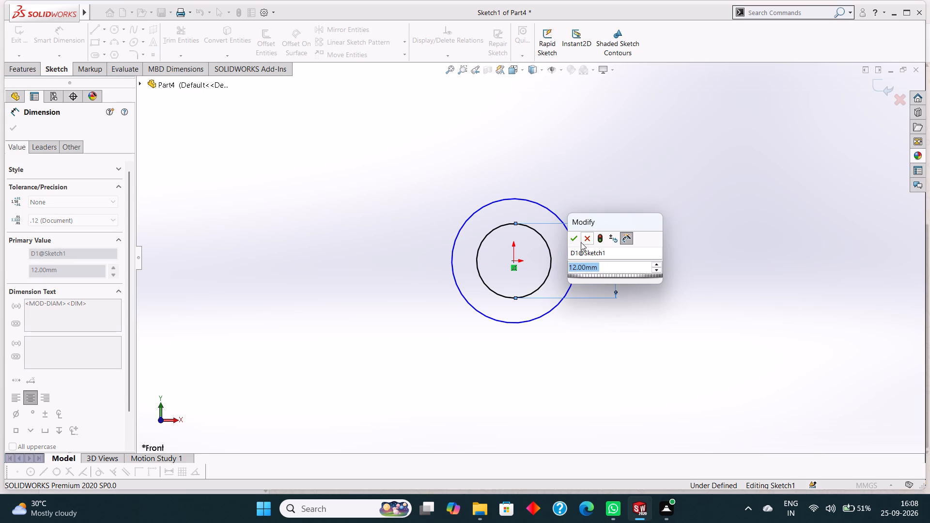
pyautogui.click(575, 239)
pyautogui.click(549, 211)
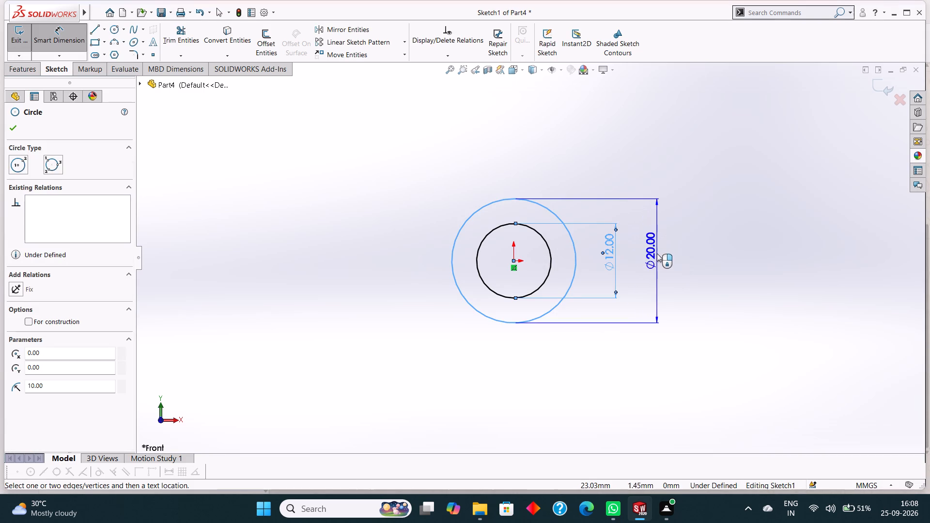
pyautogui.click(657, 256)
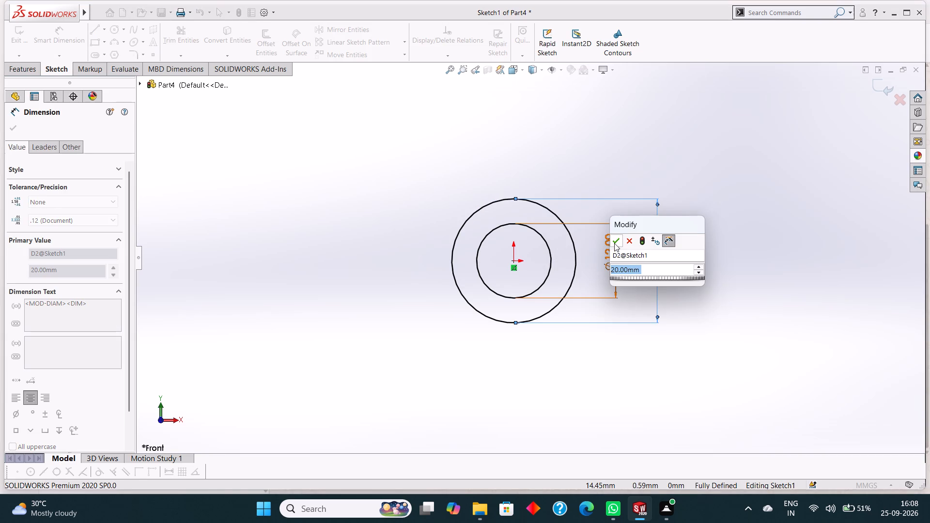
pyautogui.click(614, 243)
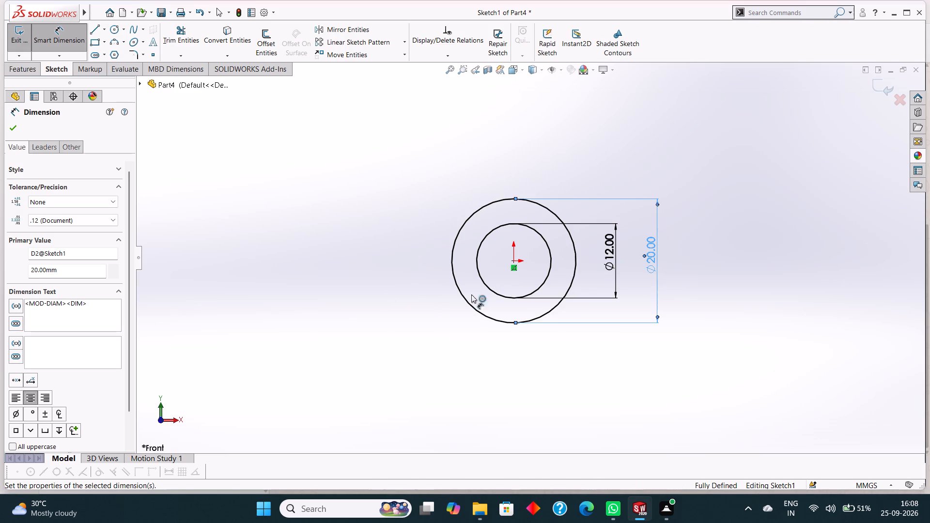
pyautogui.scroll(2, 394, 281)
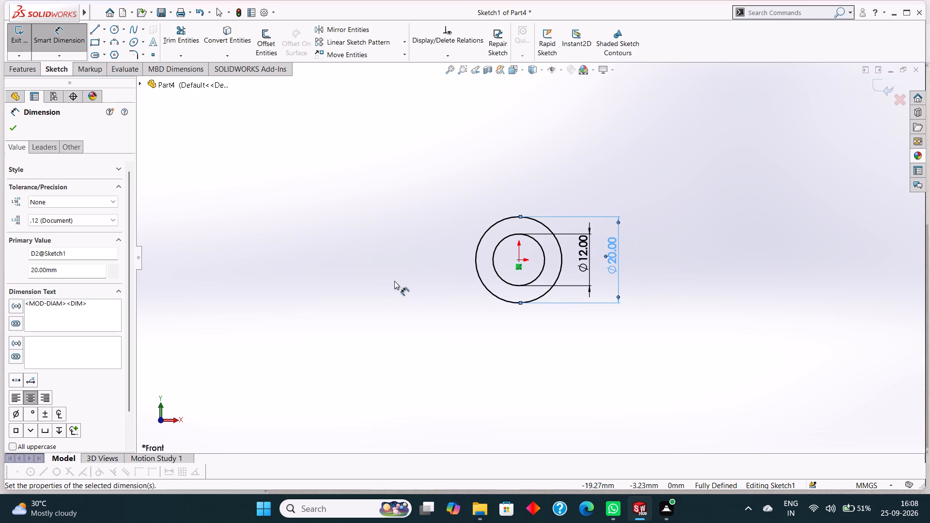
pyautogui.click(13, 127)
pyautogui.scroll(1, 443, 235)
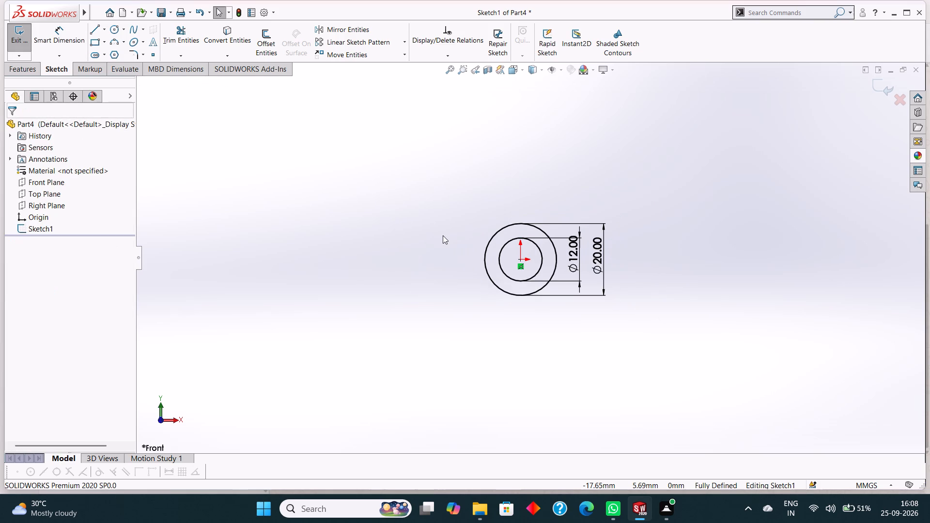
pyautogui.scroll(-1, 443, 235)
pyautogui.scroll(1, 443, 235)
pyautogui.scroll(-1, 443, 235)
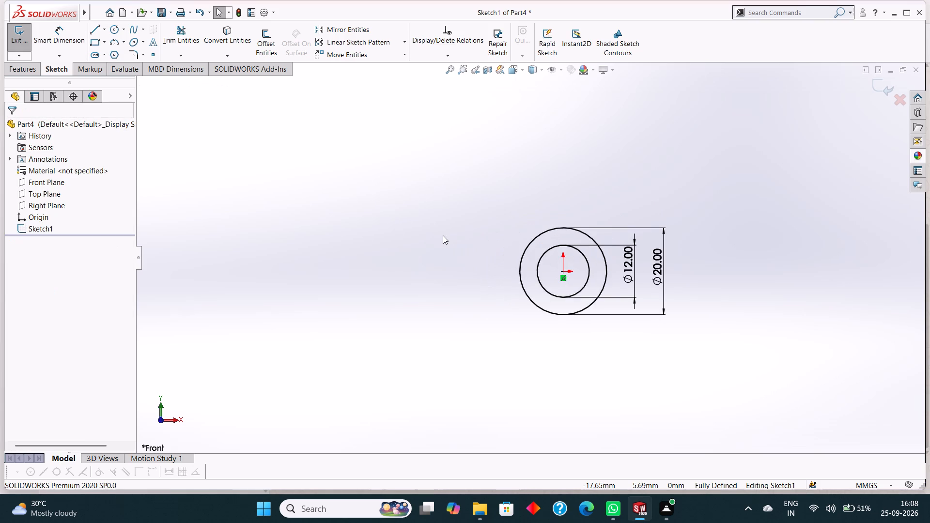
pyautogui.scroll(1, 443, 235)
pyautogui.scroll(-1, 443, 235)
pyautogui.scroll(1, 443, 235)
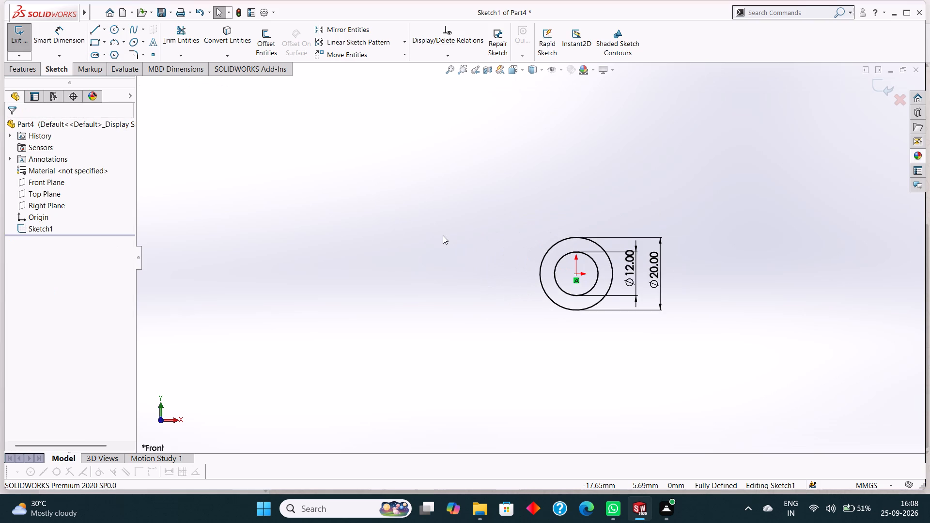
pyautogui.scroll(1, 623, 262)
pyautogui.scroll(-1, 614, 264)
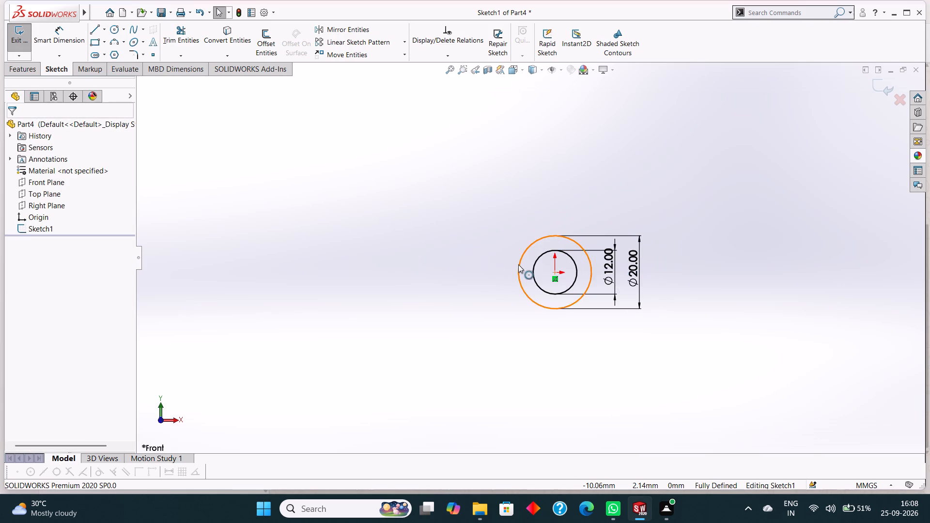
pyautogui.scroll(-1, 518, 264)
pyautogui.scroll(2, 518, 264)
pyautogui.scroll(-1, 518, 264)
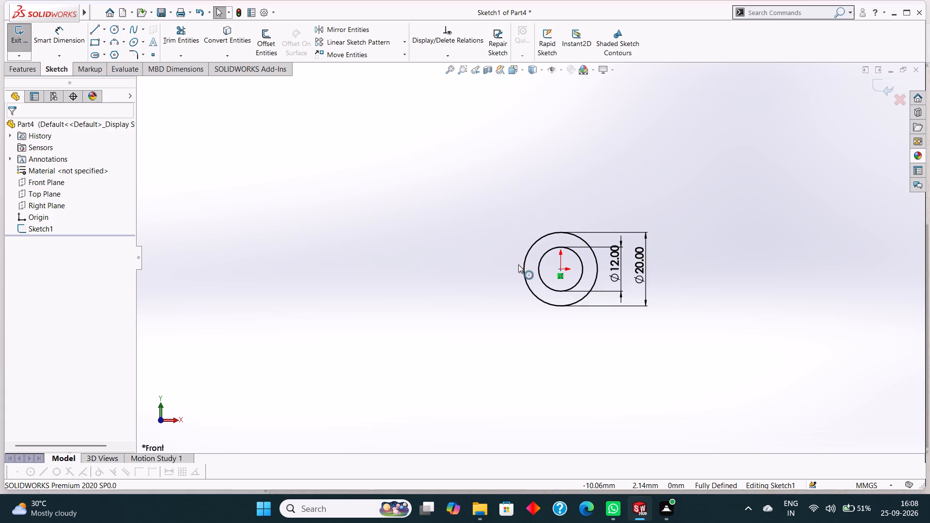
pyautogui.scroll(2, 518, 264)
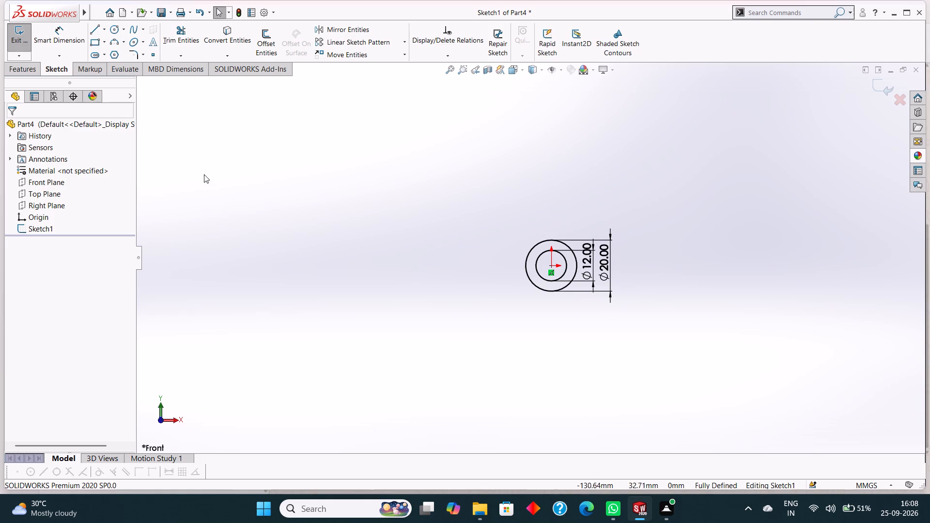
# Extrude the ring profile as a boss with a blind depth of 25 mm.
pyautogui.click(15, 68)
pyautogui.click(23, 44)
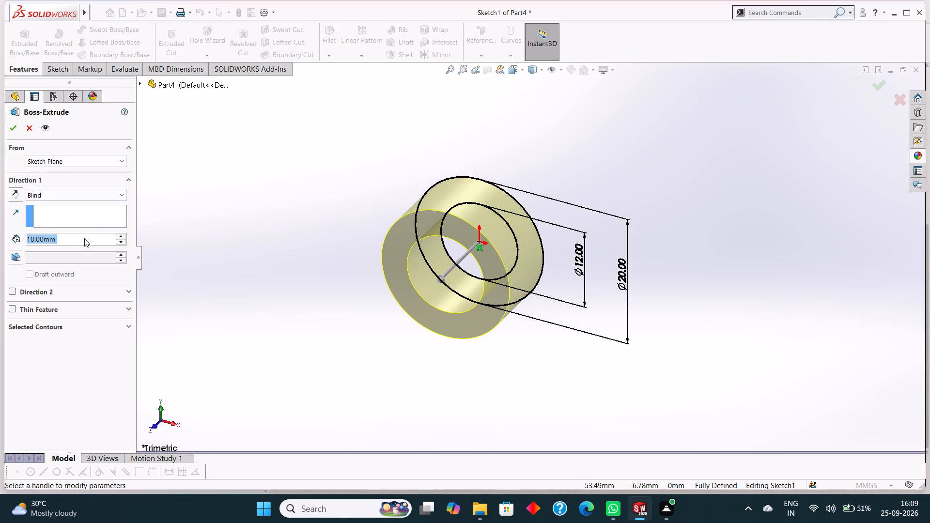
pyautogui.write('25')
pyautogui.press('Return')
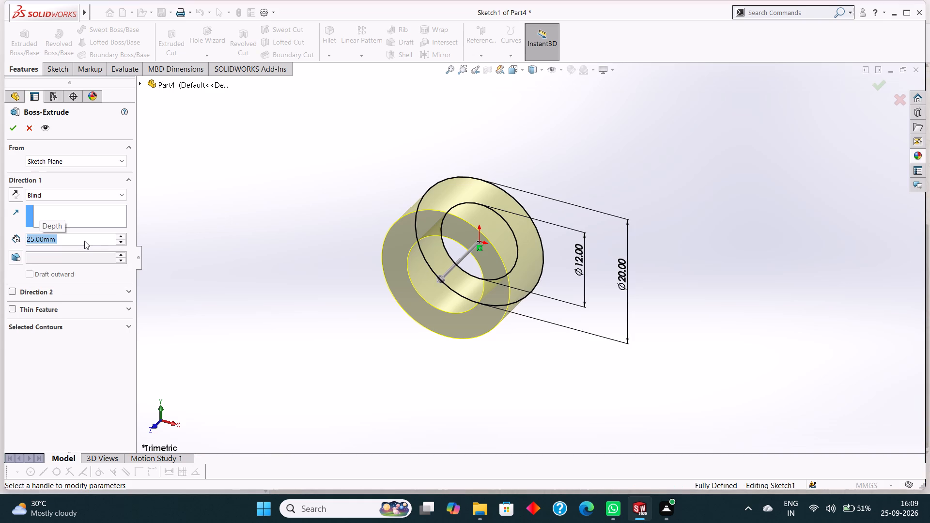
pyautogui.click(10, 133)
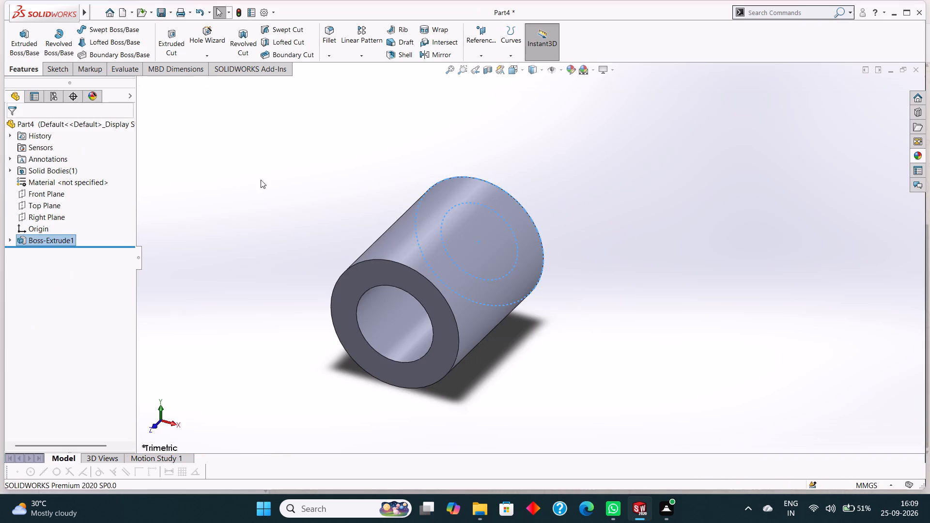
pyautogui.click(272, 181)
# Create a reference plane offset 12.5 mm from the Front Plane, through the middle of the hollow cylinder.
pyautogui.scroll(2, 273, 182)
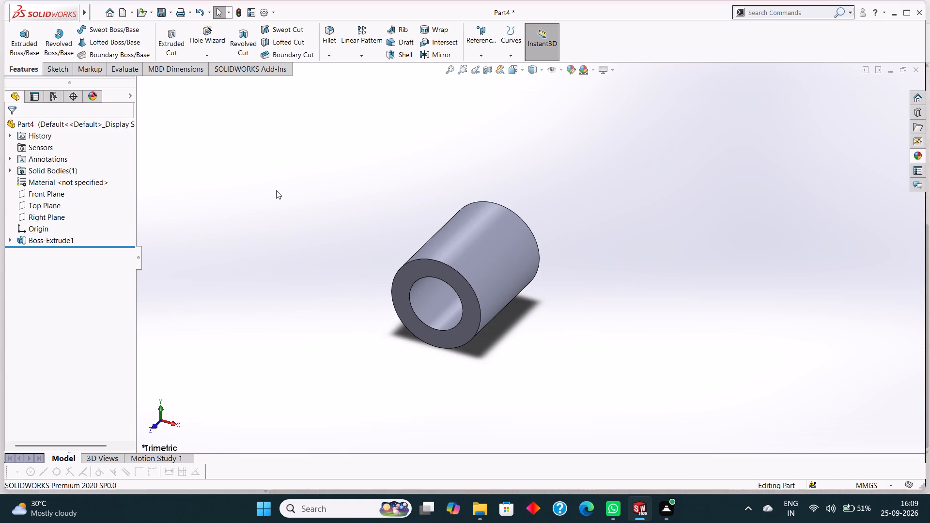
pyautogui.scroll(1, 279, 197)
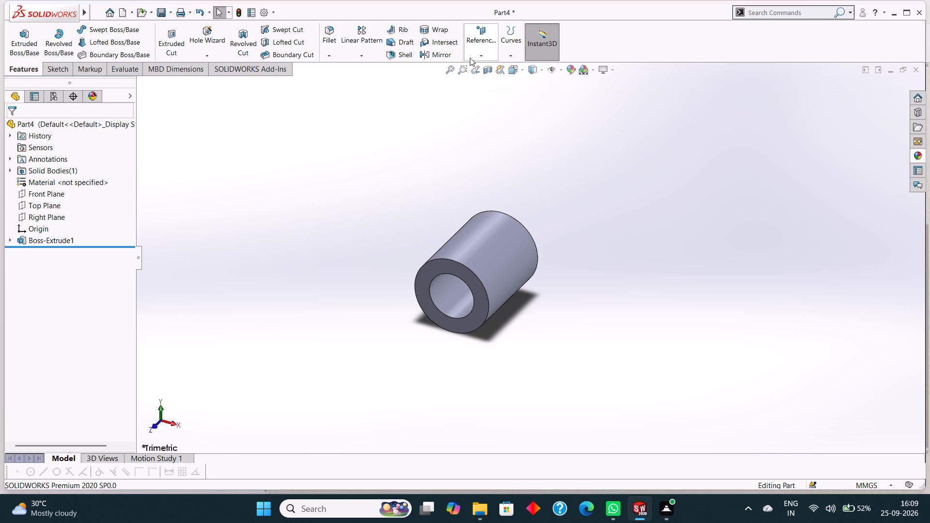
pyautogui.click(486, 53)
pyautogui.click(490, 66)
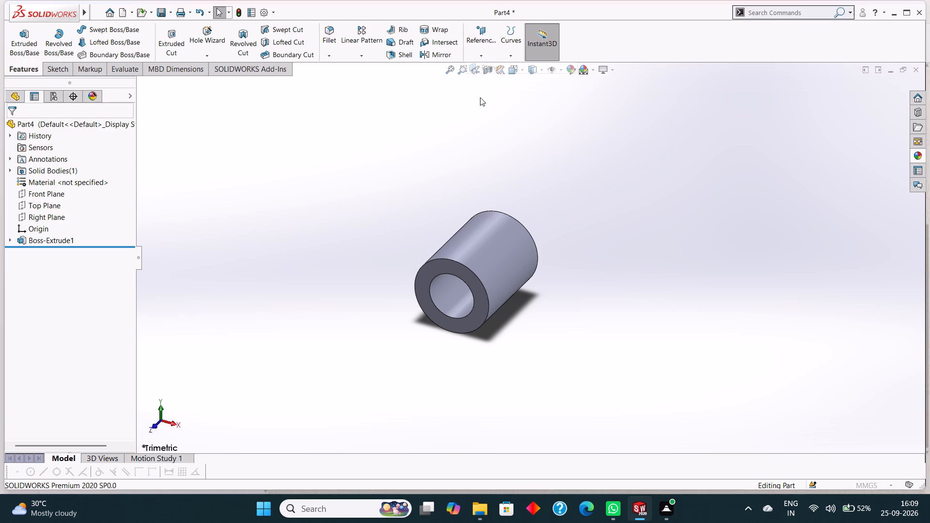
pyautogui.click(145, 84)
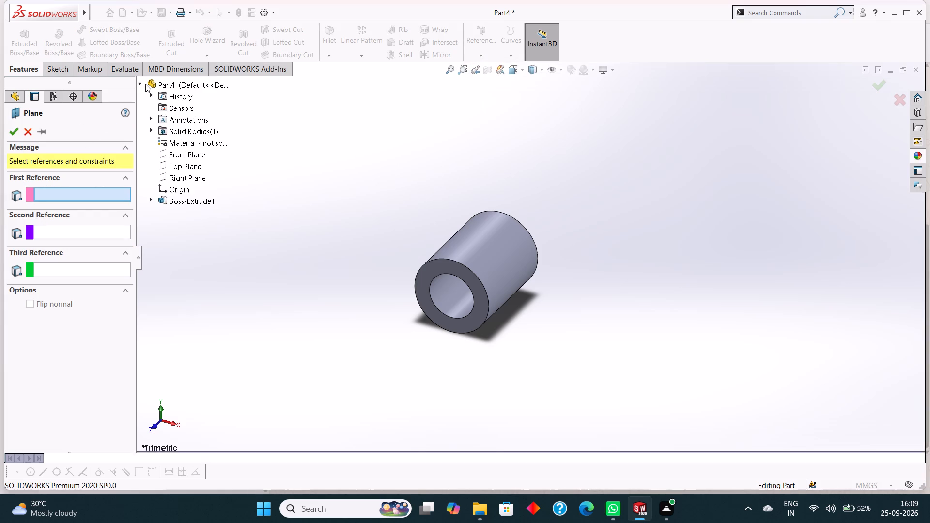
pyautogui.click(196, 154)
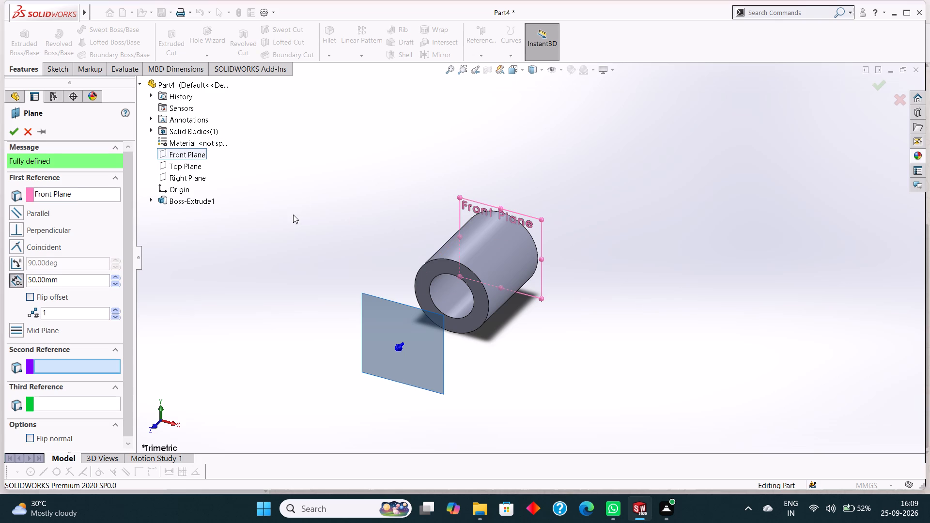
pyautogui.moveTo(79, 281); pyautogui.dragTo(23, 280)
pyautogui.write('12.5')
pyautogui.press('Return')
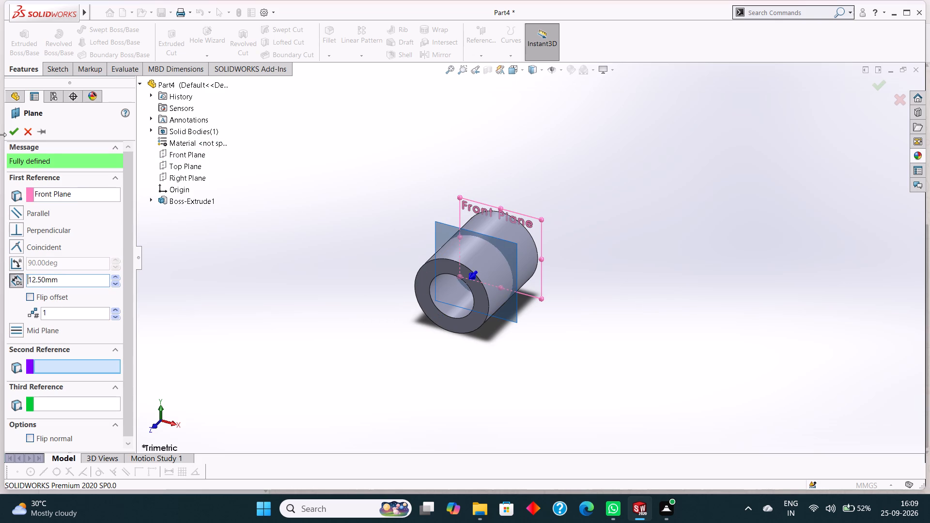
pyautogui.click(10, 129)
# Open a new sketch on the cylinder's mid-length plane, viewed face-on.
pyautogui.click(448, 223)
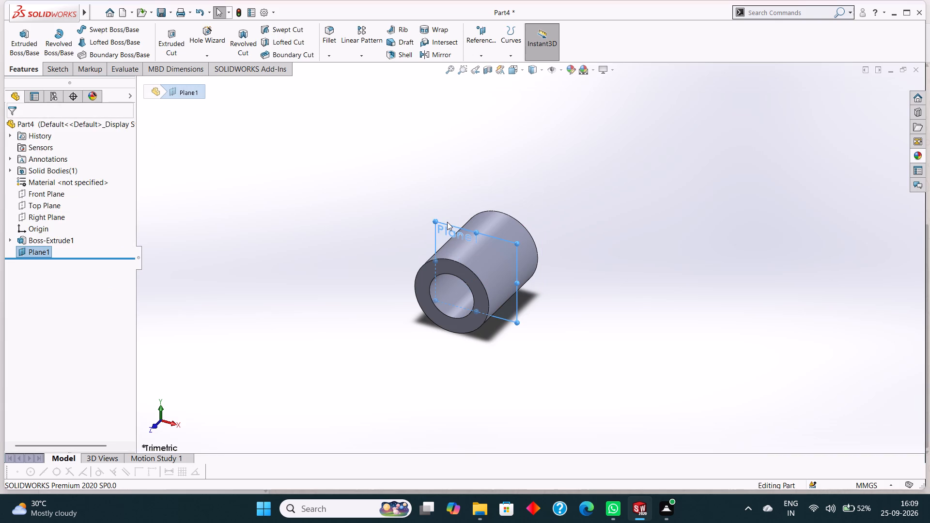
pyautogui.hotkey('ctrl', '8')
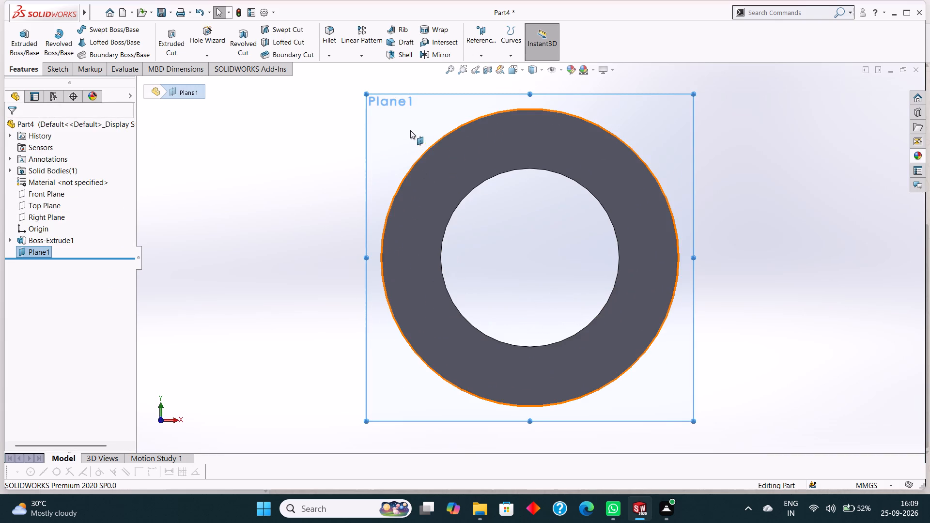
pyautogui.rightClick(413, 106)
pyautogui.click(440, 94)
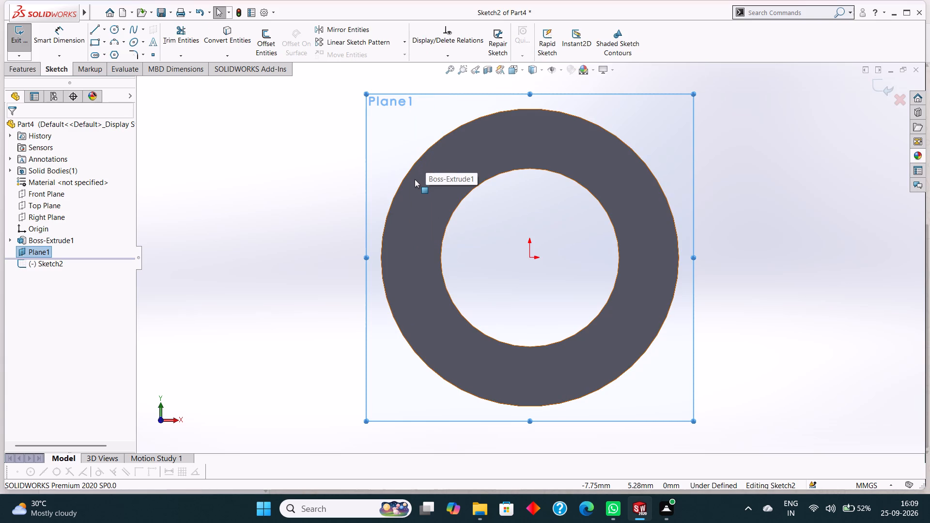
pyautogui.scroll(2, 347, 197)
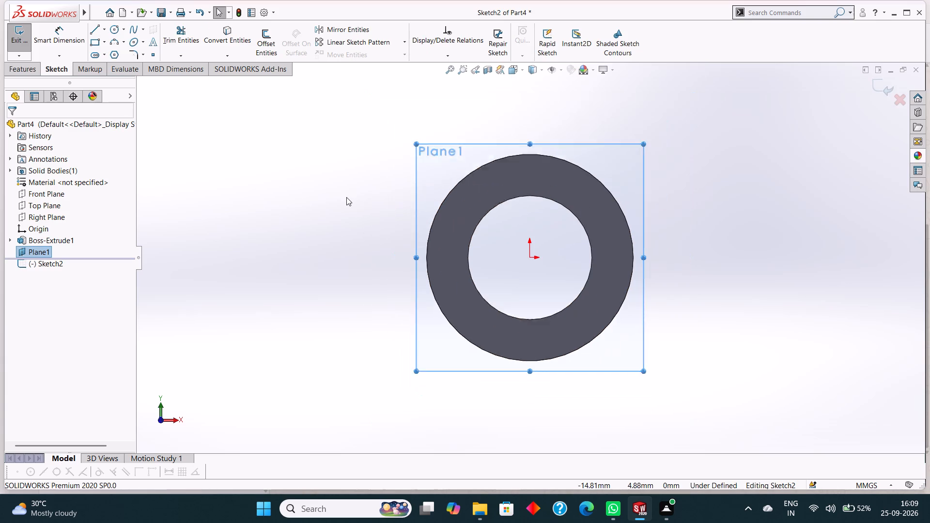
pyautogui.scroll(1, 346, 197)
pyautogui.scroll(1, 387, 234)
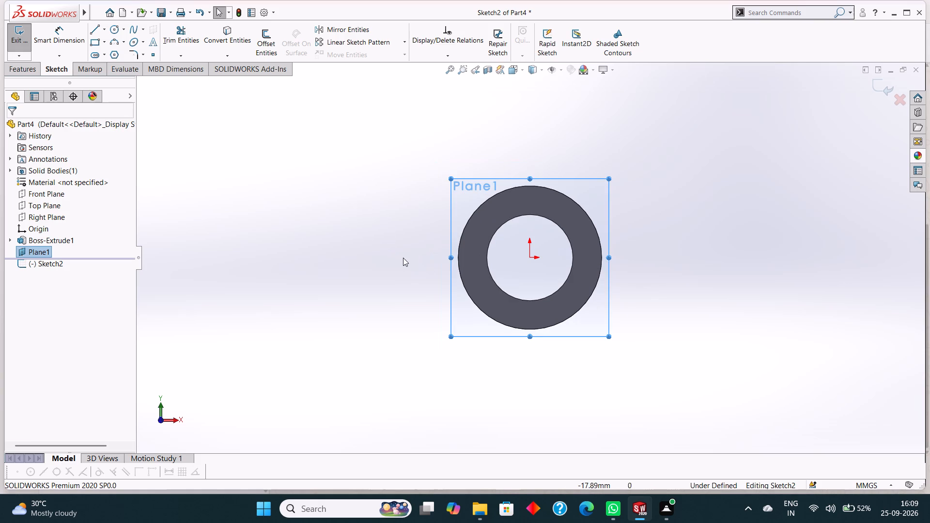
pyautogui.scroll(-1, 404, 258)
pyautogui.scroll(2, 405, 258)
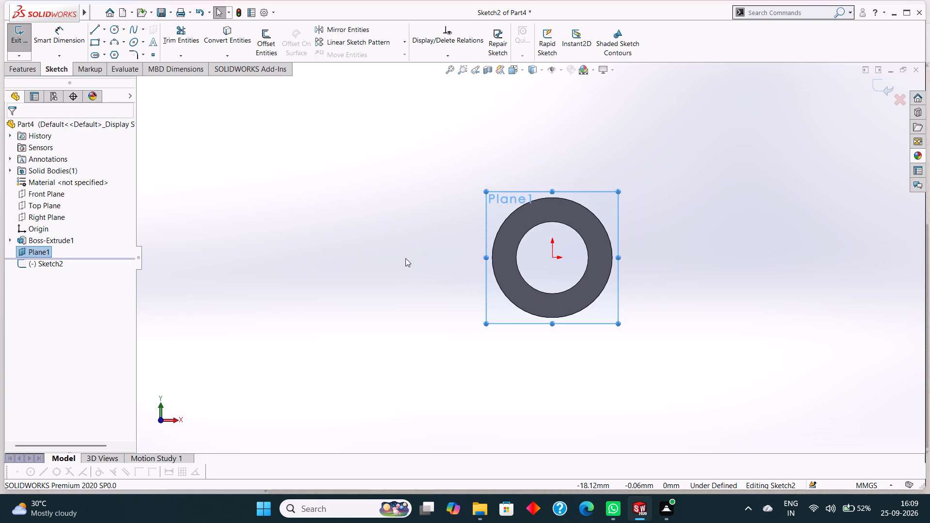
pyautogui.scroll(1, 377, 267)
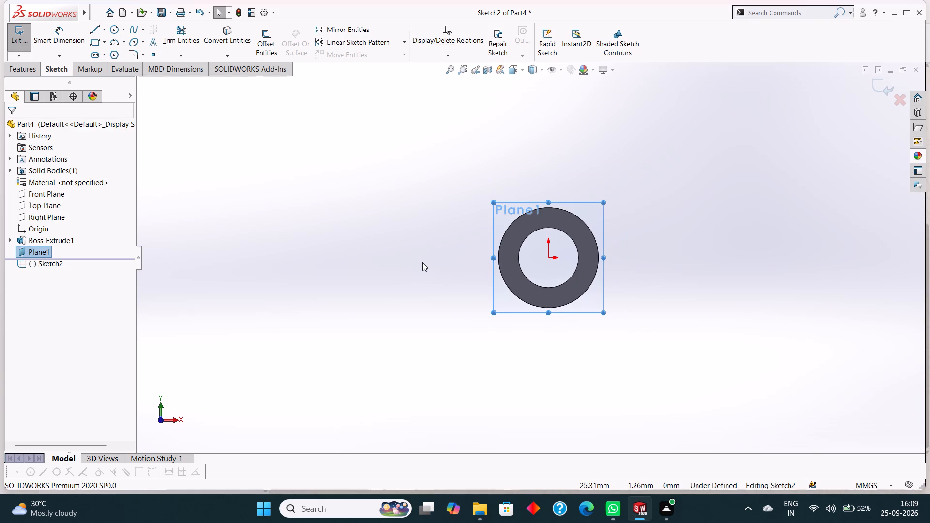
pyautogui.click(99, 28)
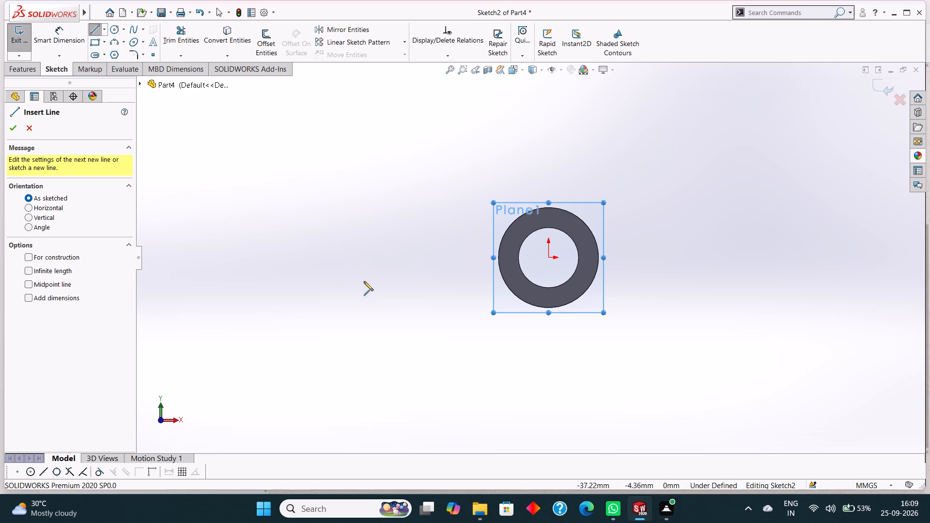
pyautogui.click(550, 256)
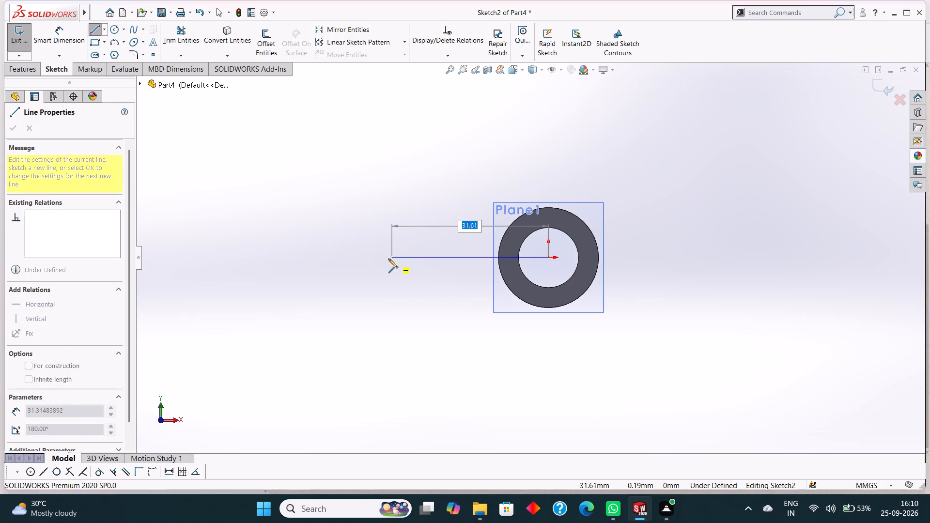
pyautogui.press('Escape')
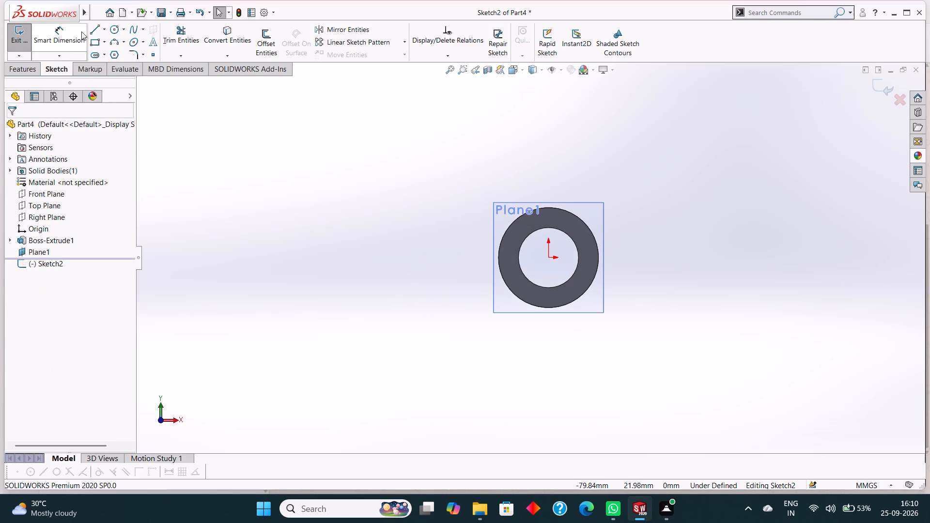
# Sketch a horizontal centerline 46 mm long from the origin in the negative X direction, past the cylinder's outer wall.
pyautogui.click(105, 31)
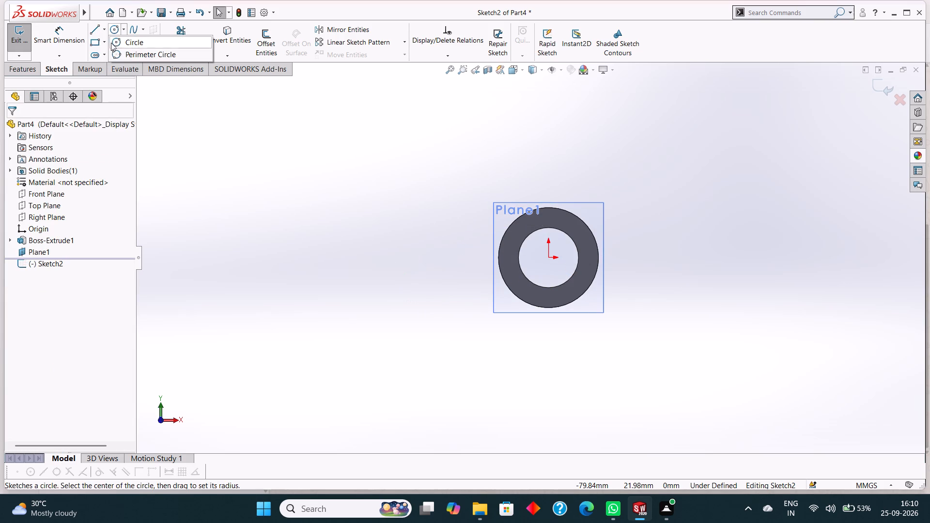
pyautogui.click(110, 57)
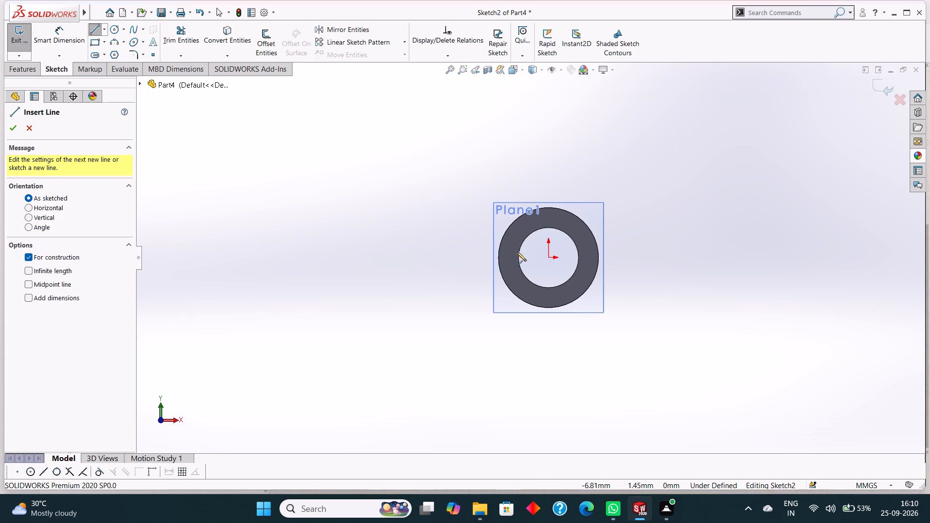
pyautogui.click(548, 258)
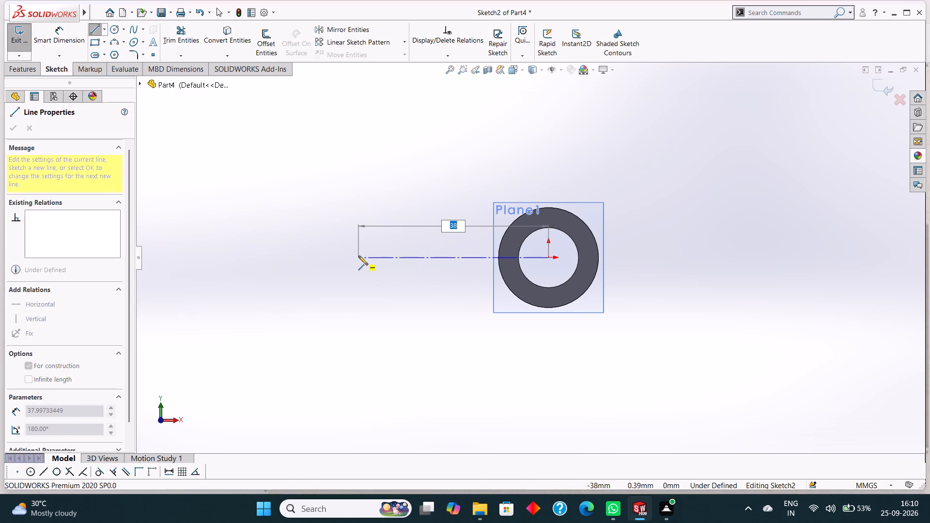
pyautogui.write('46')
pyautogui.press('Return')
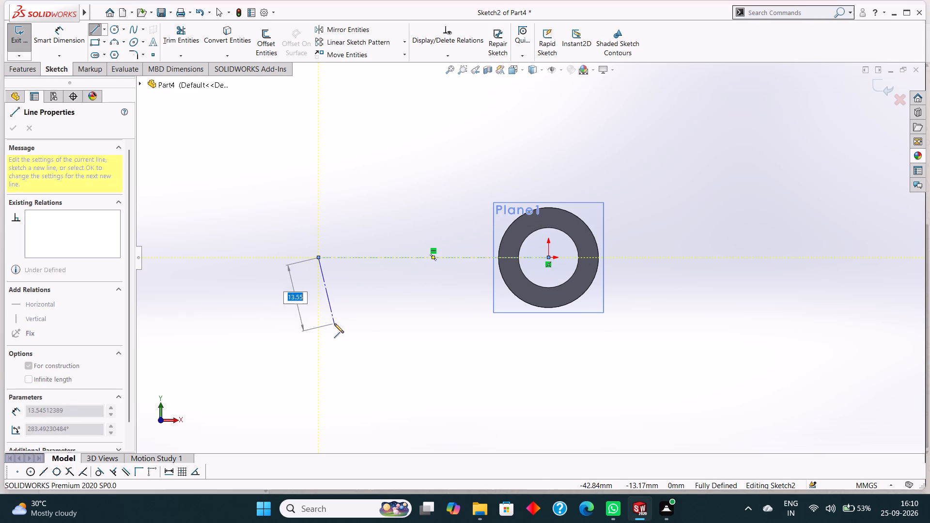
pyautogui.rightClick(338, 323)
pyautogui.click(356, 330)
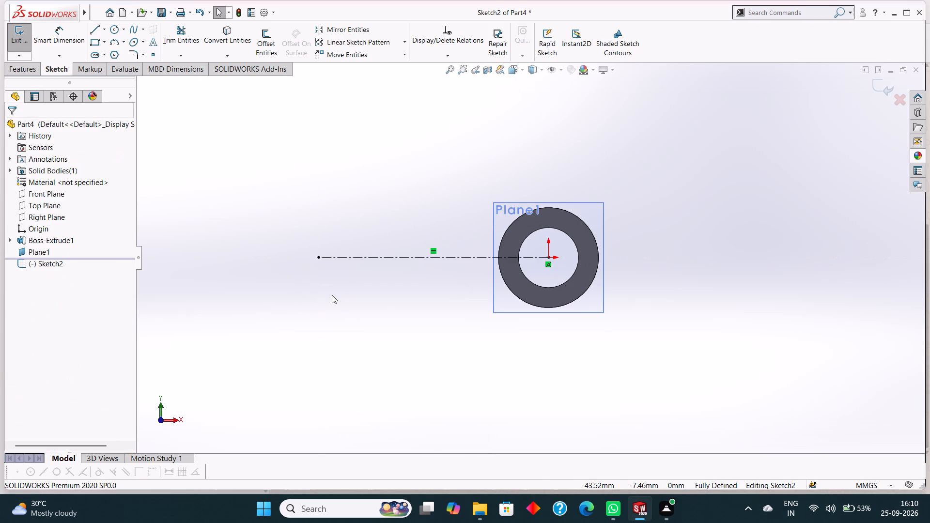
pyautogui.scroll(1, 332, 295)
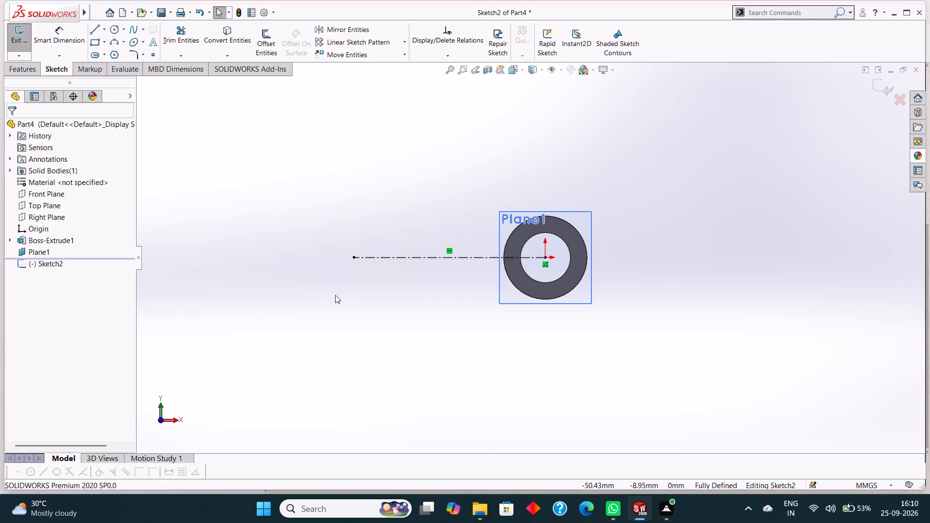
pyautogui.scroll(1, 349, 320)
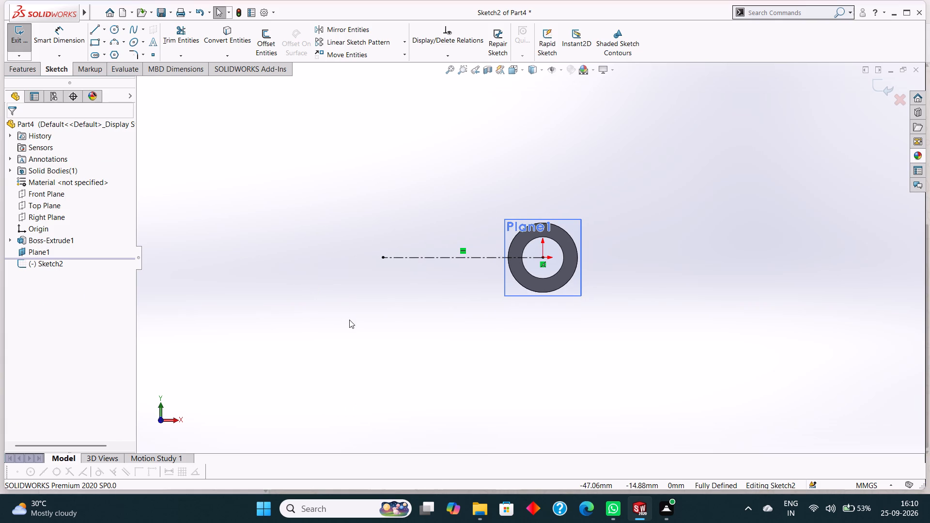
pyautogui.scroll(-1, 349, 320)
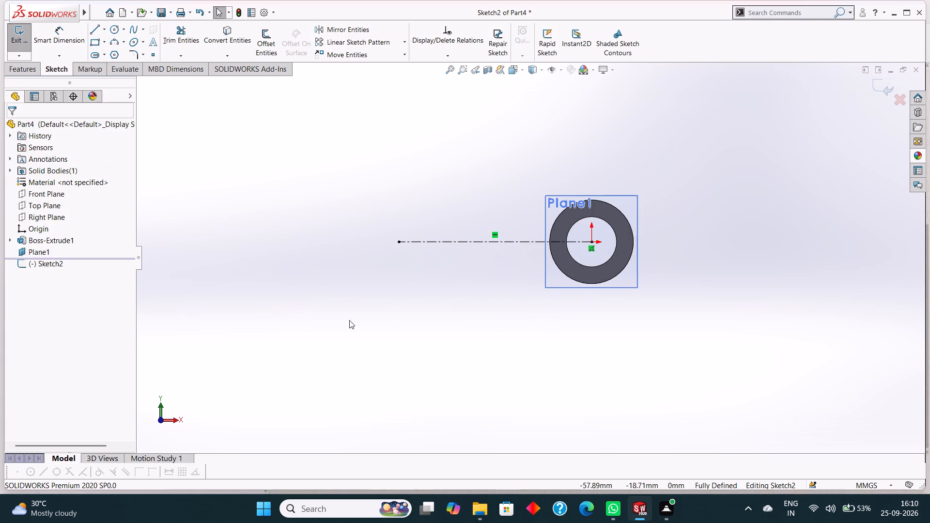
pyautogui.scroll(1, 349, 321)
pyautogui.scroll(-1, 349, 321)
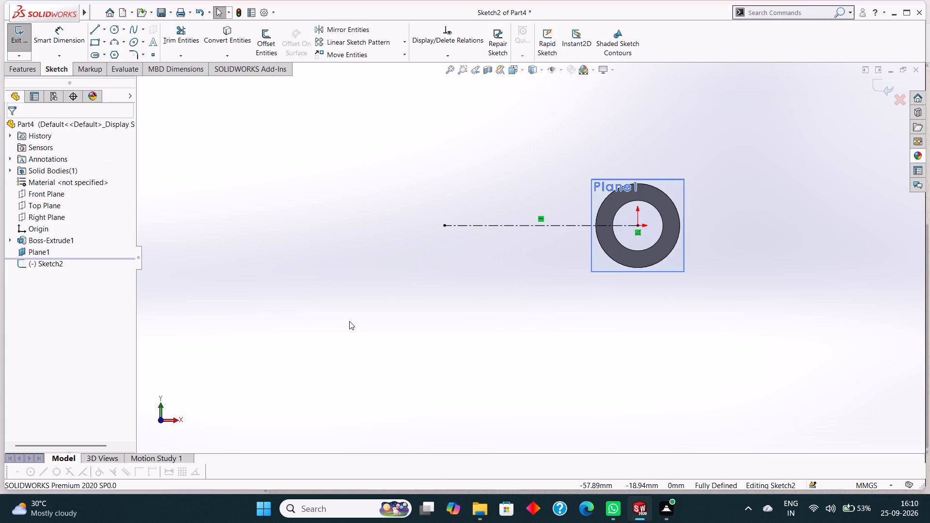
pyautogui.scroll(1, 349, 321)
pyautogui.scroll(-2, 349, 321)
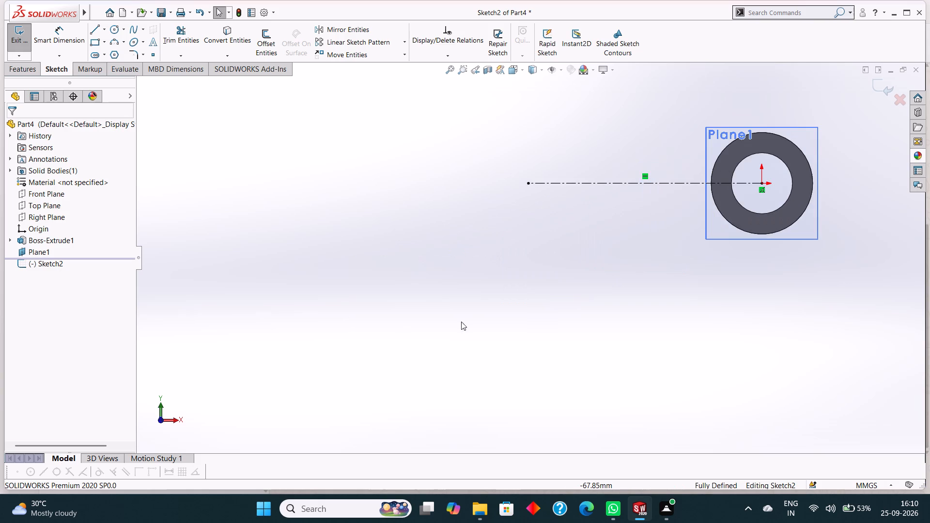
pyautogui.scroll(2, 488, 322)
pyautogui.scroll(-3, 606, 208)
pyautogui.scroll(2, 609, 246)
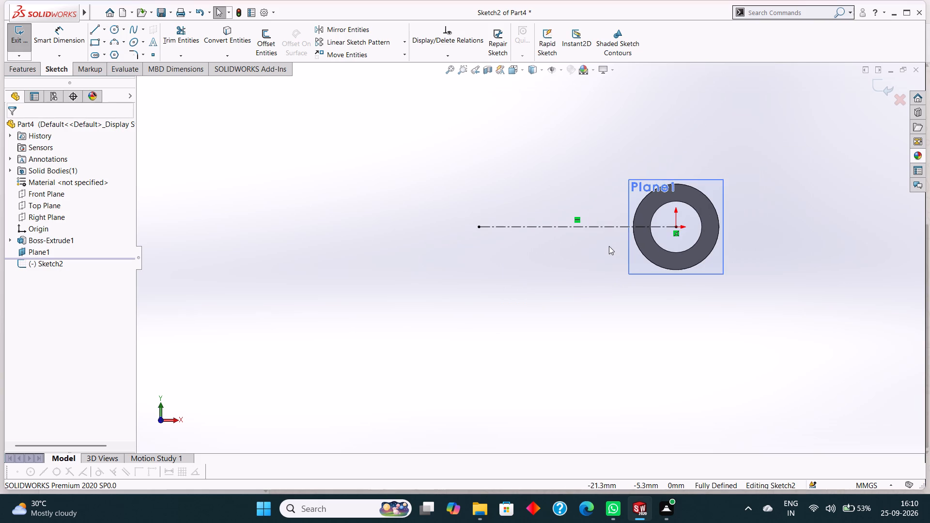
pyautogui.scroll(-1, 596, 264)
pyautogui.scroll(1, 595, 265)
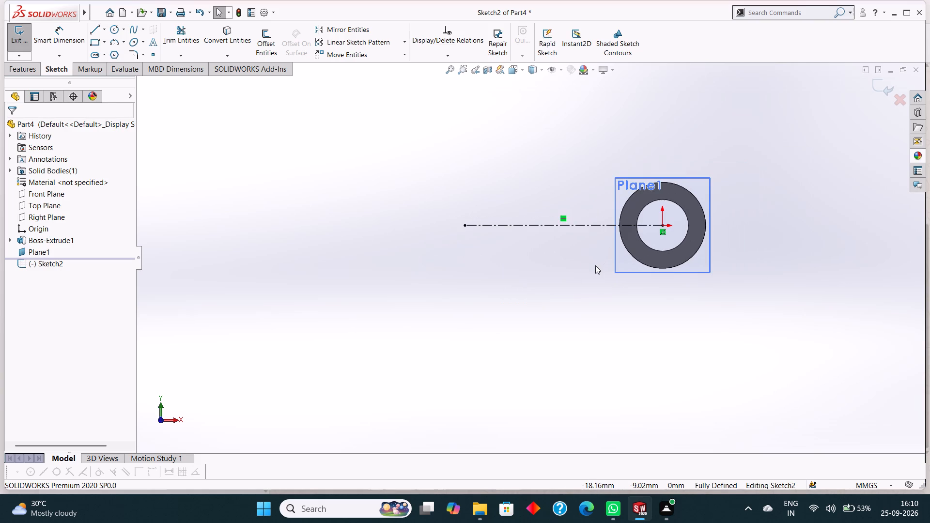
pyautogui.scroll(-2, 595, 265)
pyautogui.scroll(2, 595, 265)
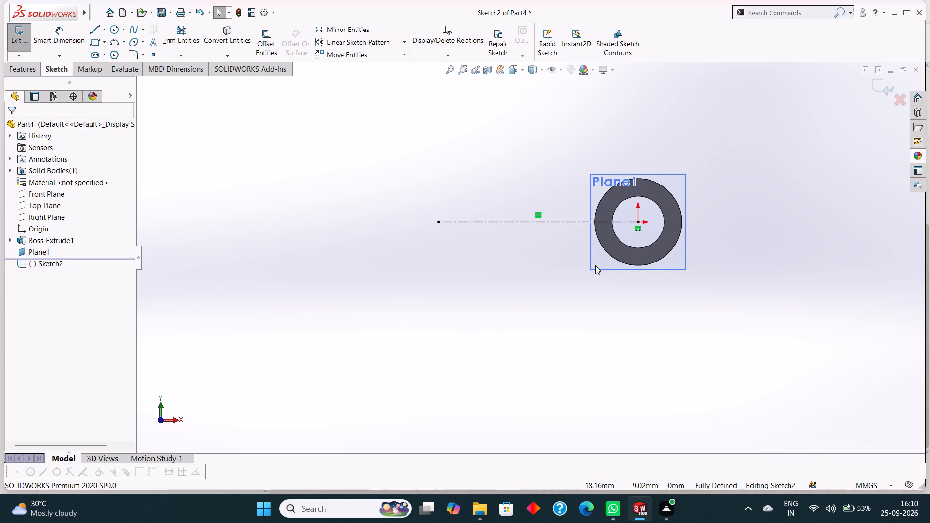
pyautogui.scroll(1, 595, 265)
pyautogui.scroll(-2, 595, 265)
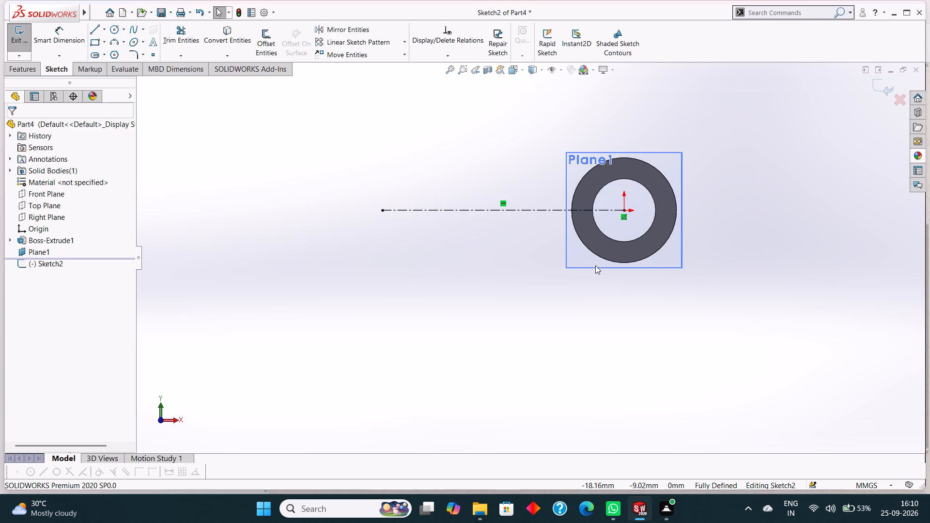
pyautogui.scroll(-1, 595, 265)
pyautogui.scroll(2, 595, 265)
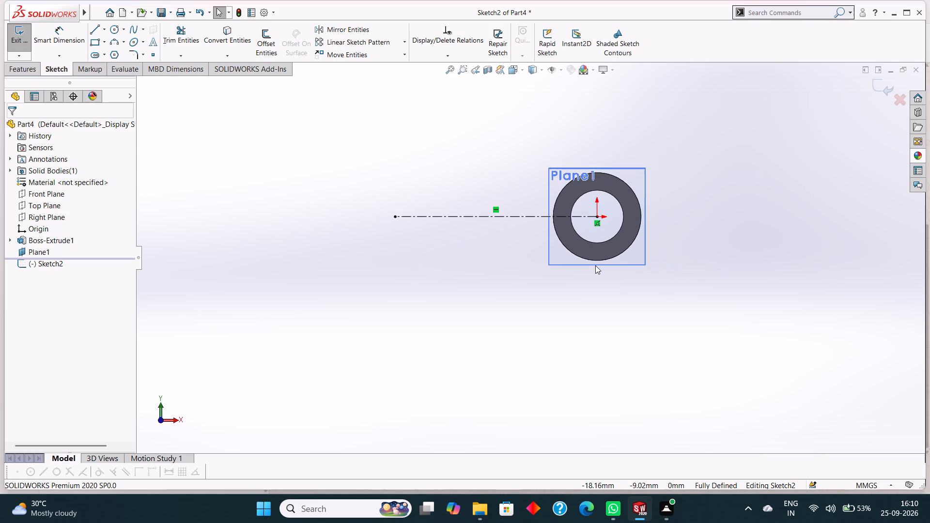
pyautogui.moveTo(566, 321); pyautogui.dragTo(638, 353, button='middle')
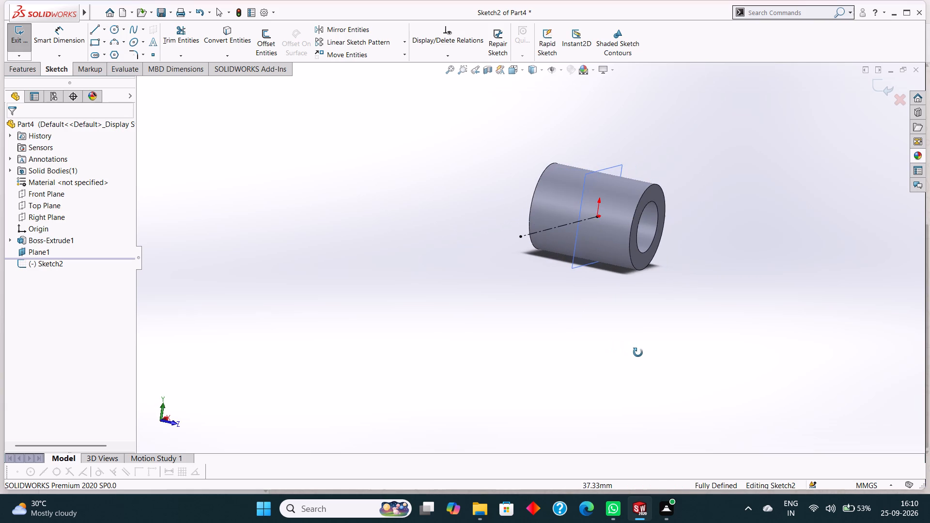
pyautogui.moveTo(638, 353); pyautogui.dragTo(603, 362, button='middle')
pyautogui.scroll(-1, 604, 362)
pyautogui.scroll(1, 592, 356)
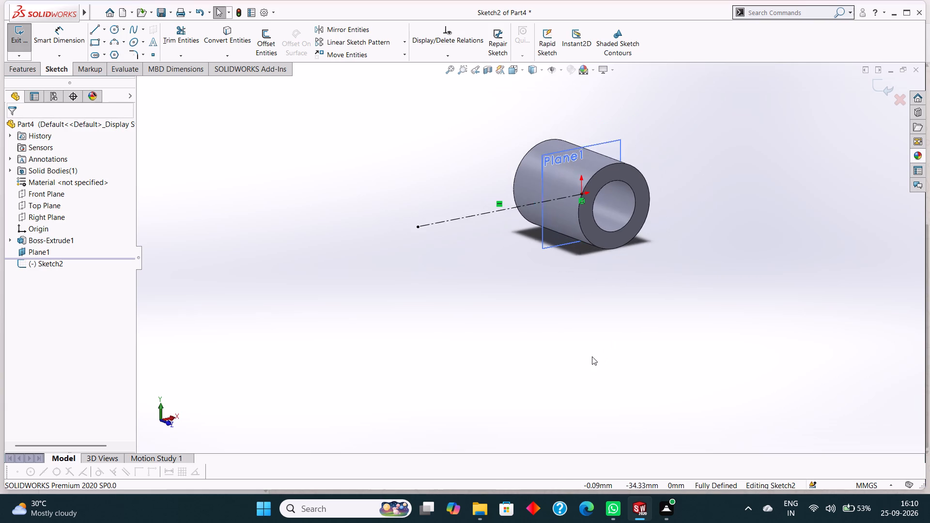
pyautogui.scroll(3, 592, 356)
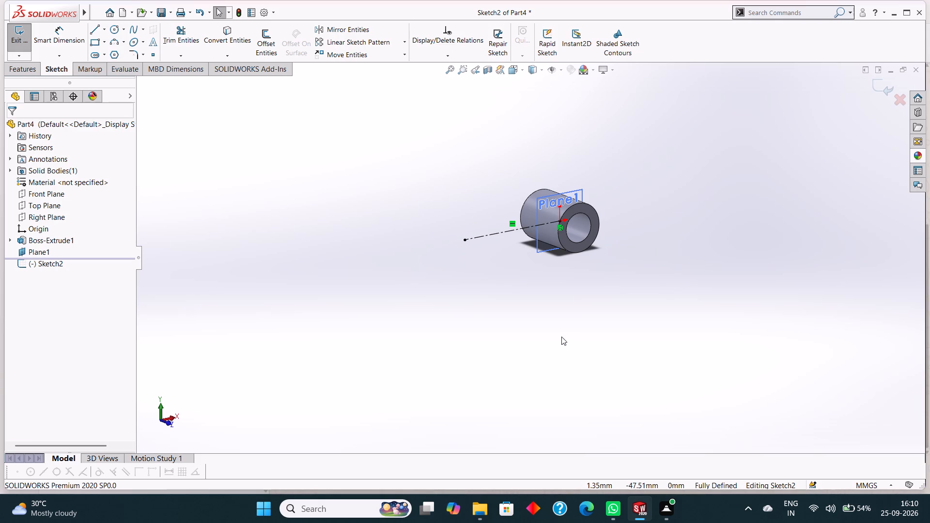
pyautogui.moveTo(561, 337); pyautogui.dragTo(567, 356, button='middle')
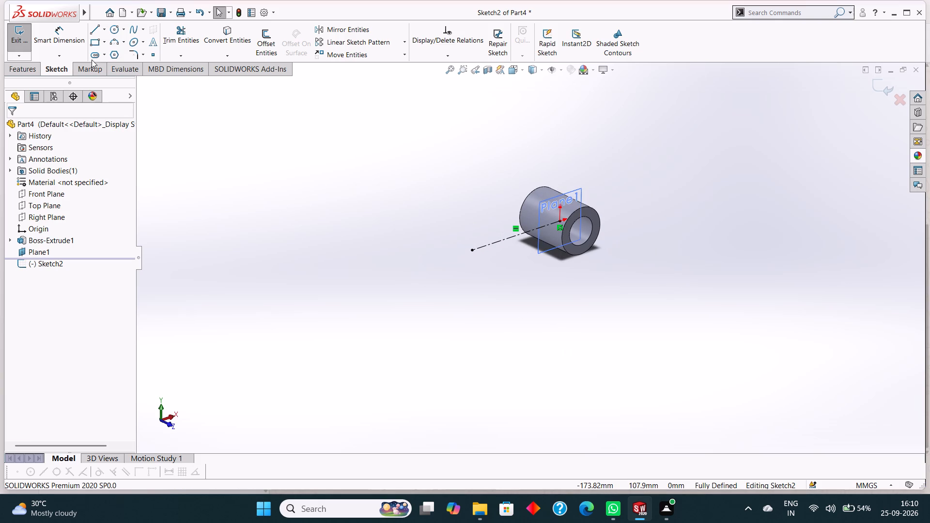
# Hide the reference plane that runs through the middle of the hollow cylinder.
pyautogui.click(23, 64)
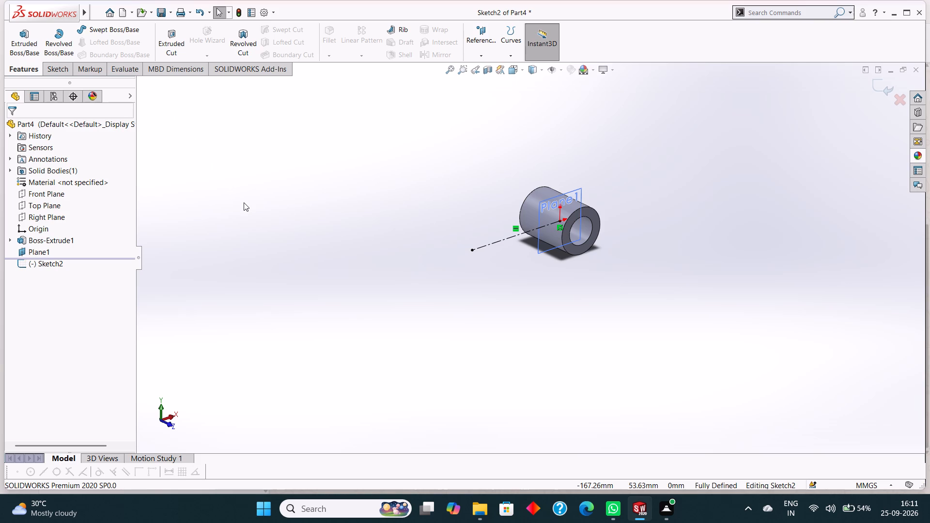
pyautogui.moveTo(434, 292); pyautogui.dragTo(410, 288, button='middle')
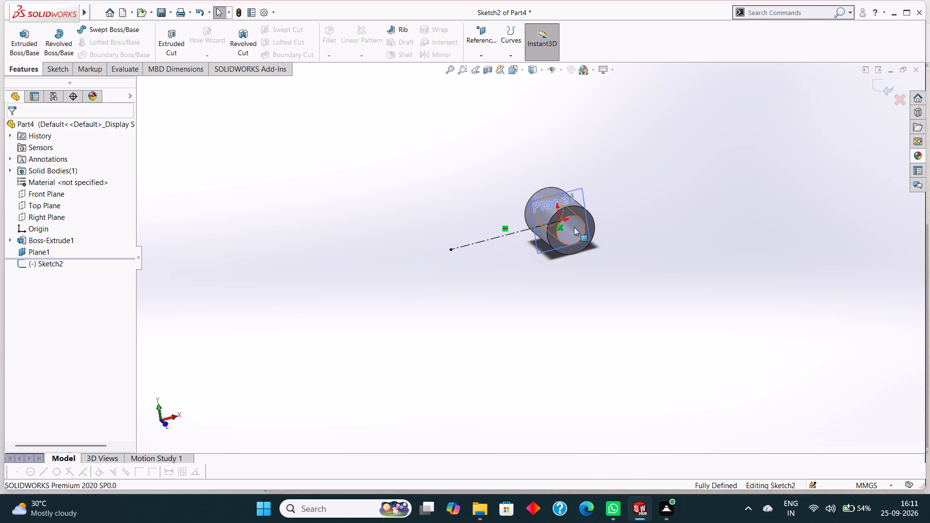
pyautogui.rightClick(579, 188)
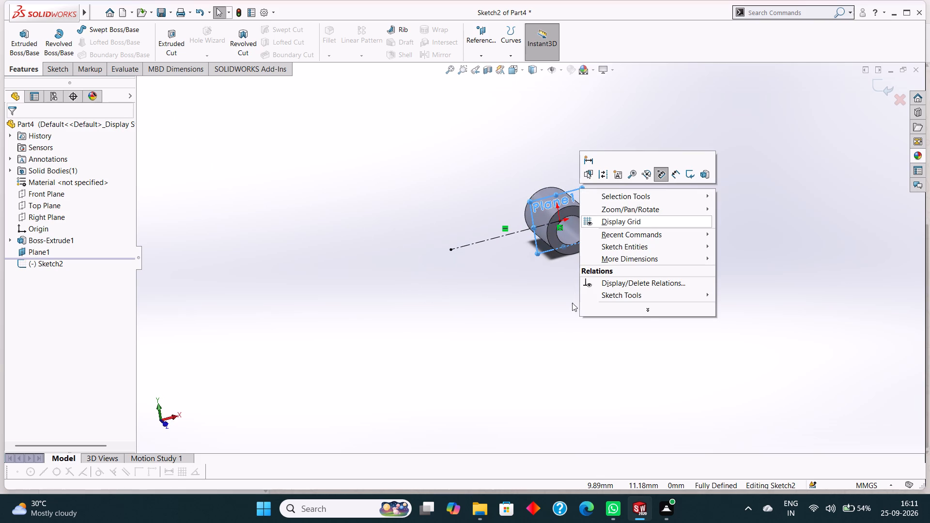
pyautogui.click(564, 331)
pyautogui.rightClick(577, 188)
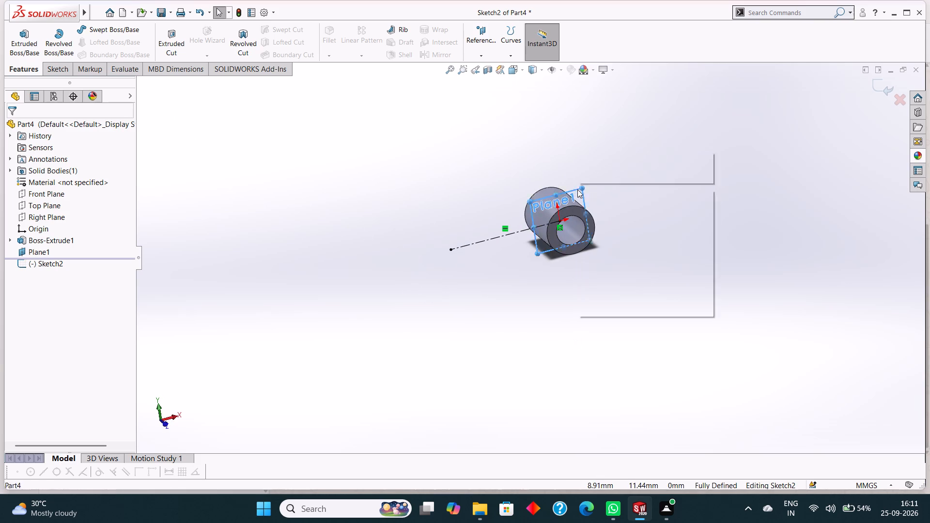
pyautogui.click(479, 287)
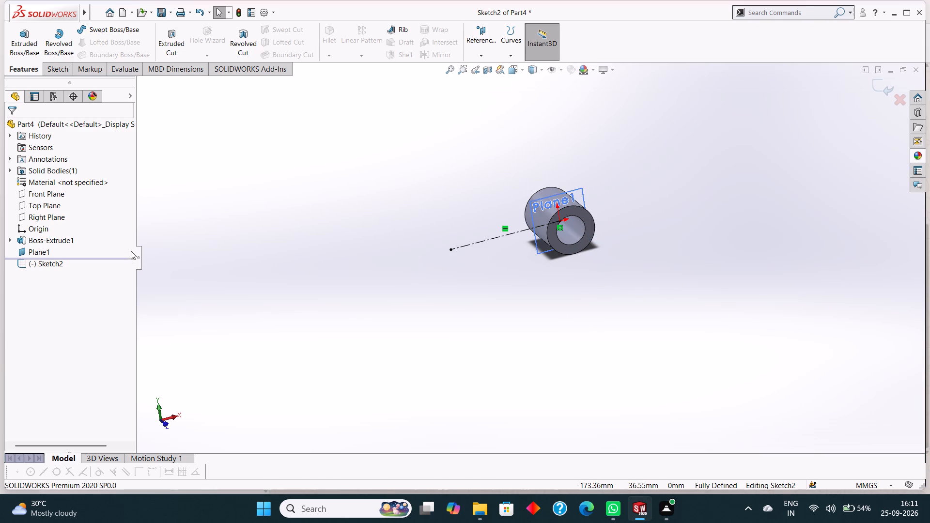
pyautogui.click(32, 251)
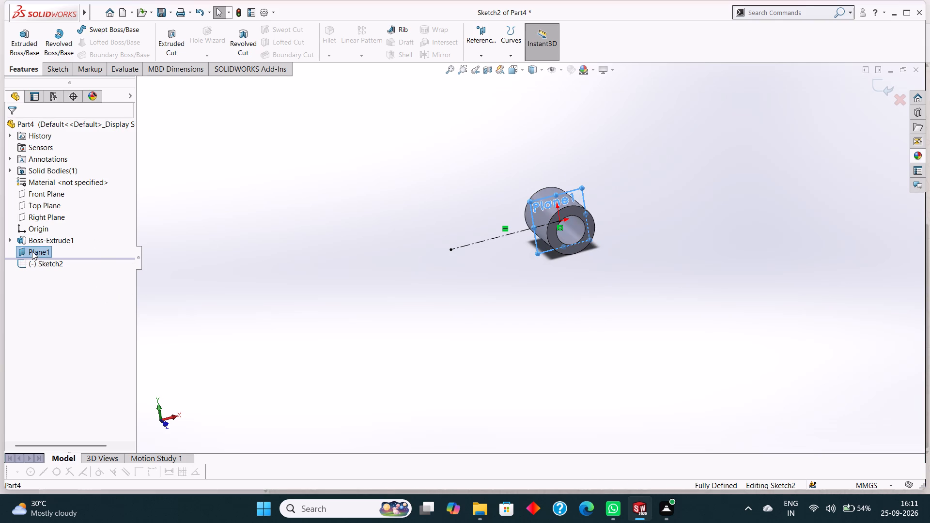
pyautogui.click(52, 240)
pyautogui.click(357, 349)
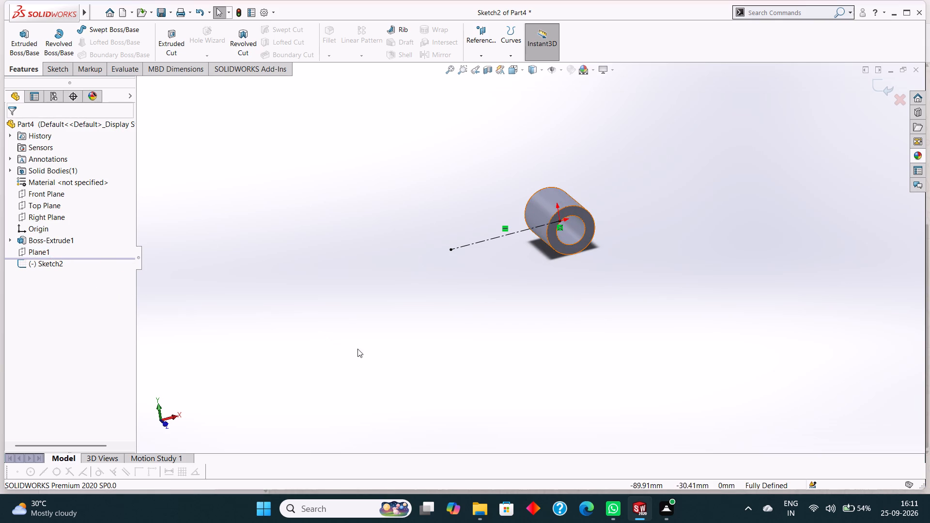
# Exit the sketch containing the 46 mm centerline, keeping the line.
pyautogui.moveTo(439, 361); pyautogui.dragTo(426, 330, button='middle')
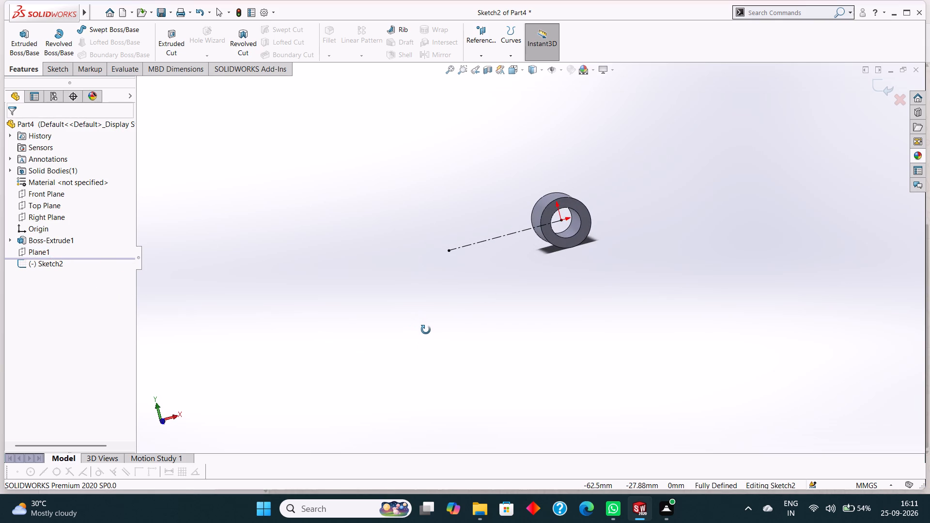
pyautogui.moveTo(426, 330); pyautogui.dragTo(437, 333, button='middle')
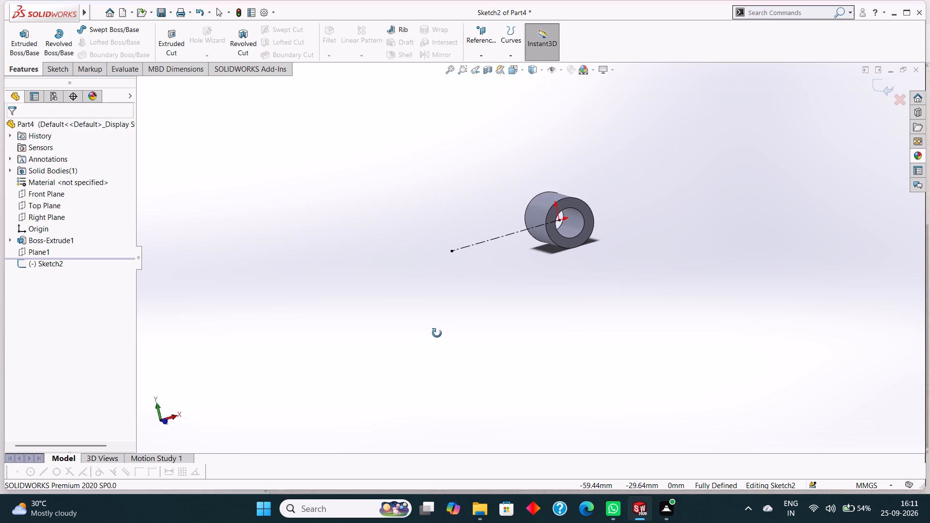
pyautogui.moveTo(437, 333); pyautogui.dragTo(447, 354, button='middle')
pyautogui.scroll(-1, 447, 354)
pyautogui.scroll(2, 468, 291)
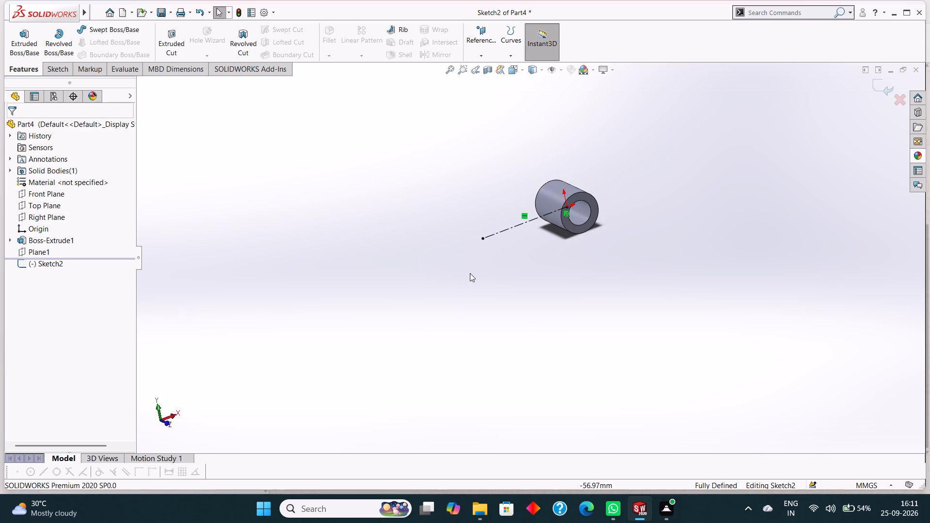
pyautogui.click(64, 67)
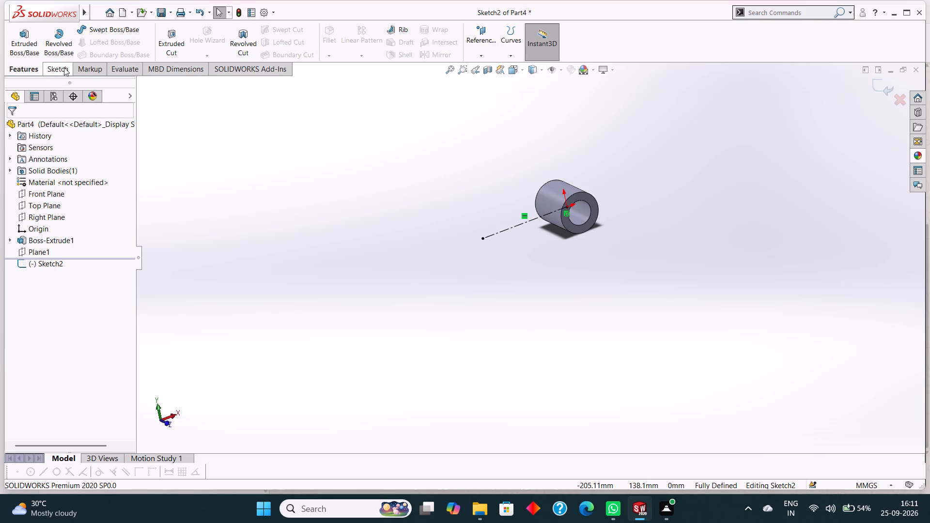
pyautogui.click(24, 37)
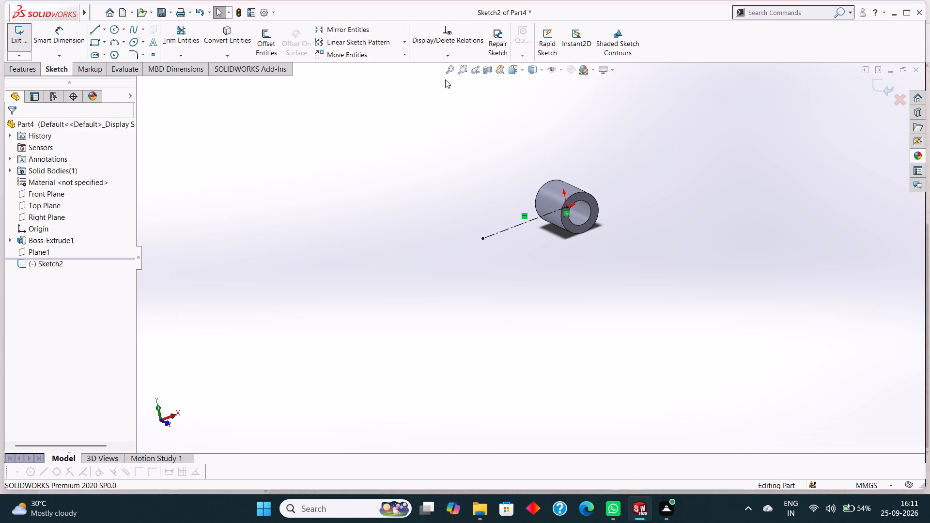
# Create a reference plane offset 46 mm from the Right Plane, with the offset flipped toward the centerline's free end.
pyautogui.click(28, 72)
pyautogui.click(479, 56)
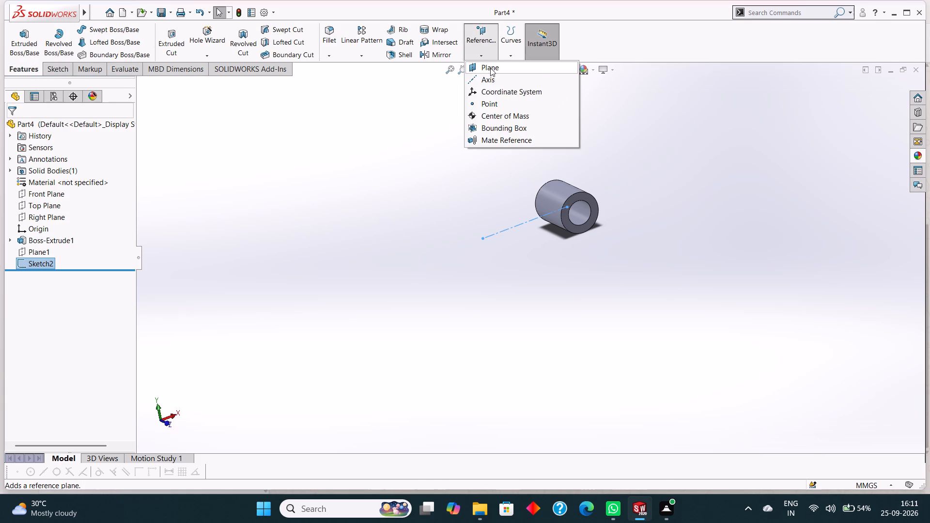
pyautogui.click(490, 68)
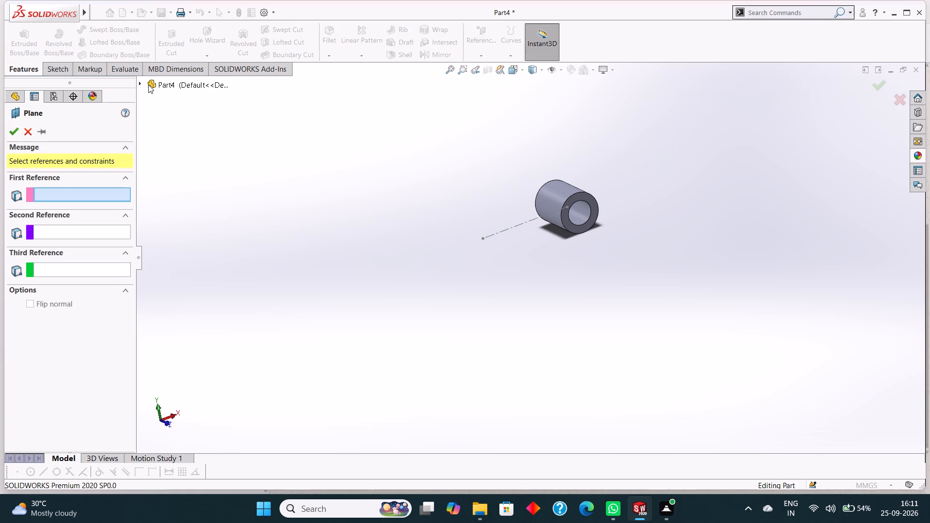
pyautogui.click(145, 81)
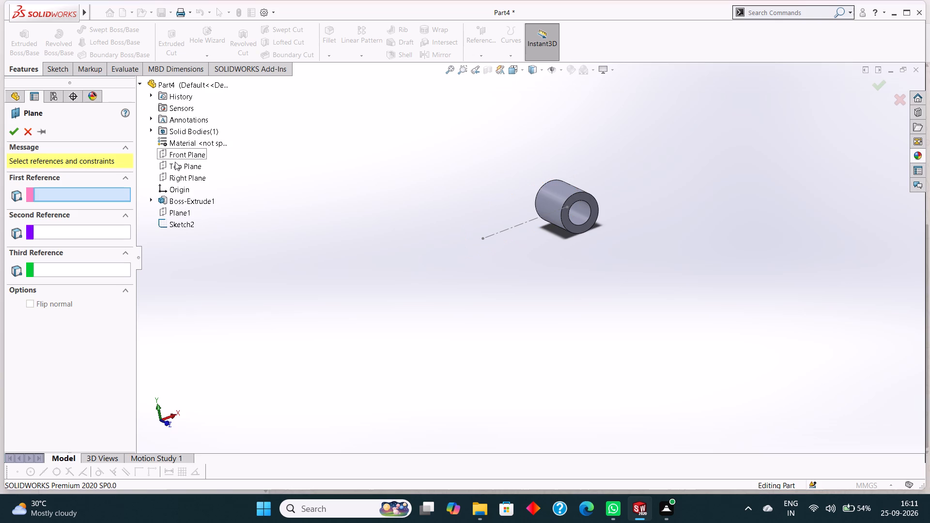
pyautogui.click(180, 173)
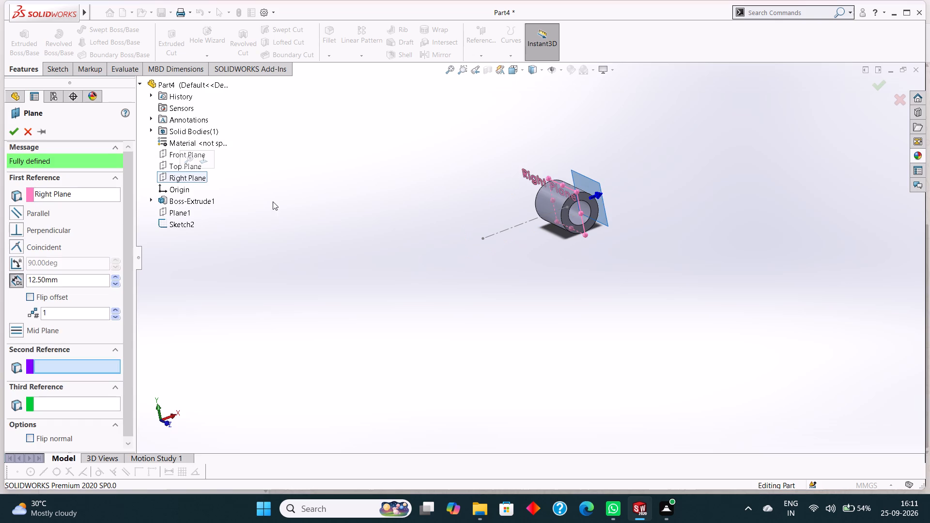
pyautogui.moveTo(530, 289); pyautogui.dragTo(501, 296, button='middle')
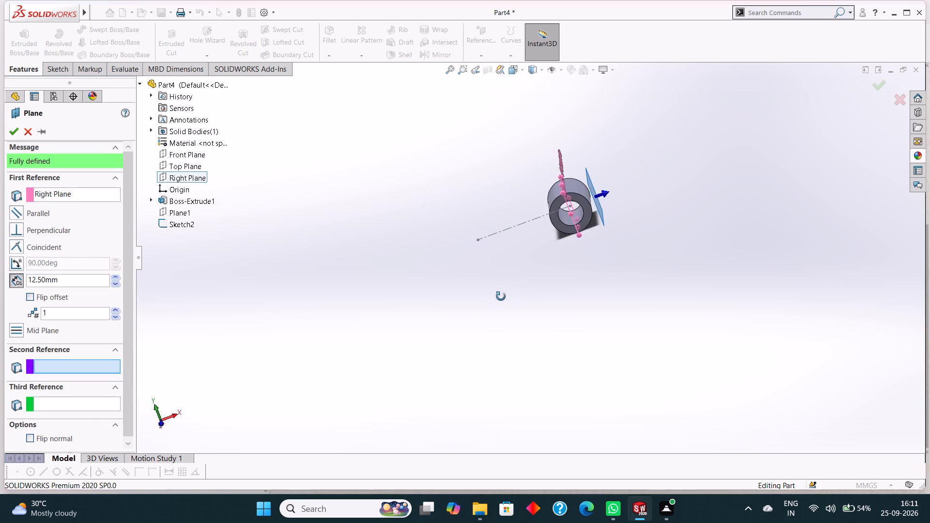
pyautogui.moveTo(501, 296); pyautogui.dragTo(500, 297, button='middle')
pyautogui.press('0')
pyautogui.press('Return')
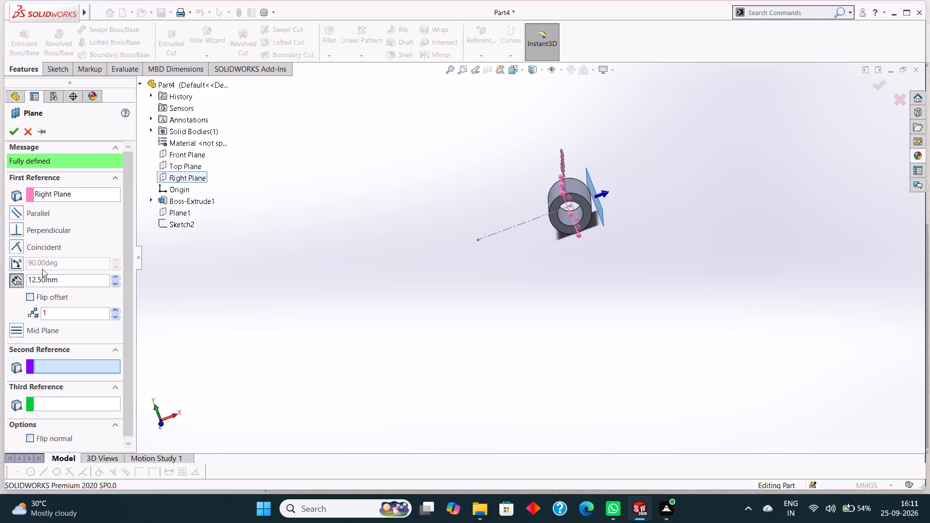
pyautogui.moveTo(68, 275); pyautogui.dragTo(8, 275)
pyautogui.press('0')
pyautogui.press('Return')
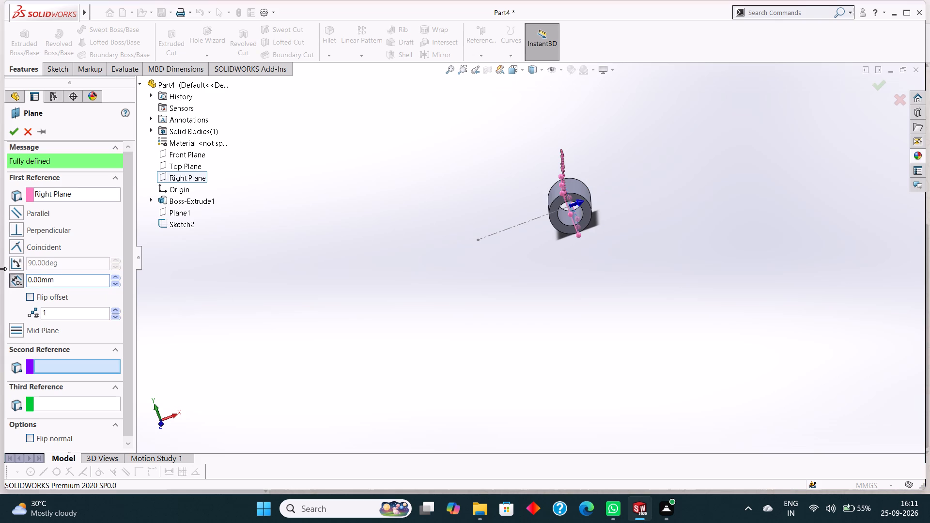
pyautogui.click(29, 294)
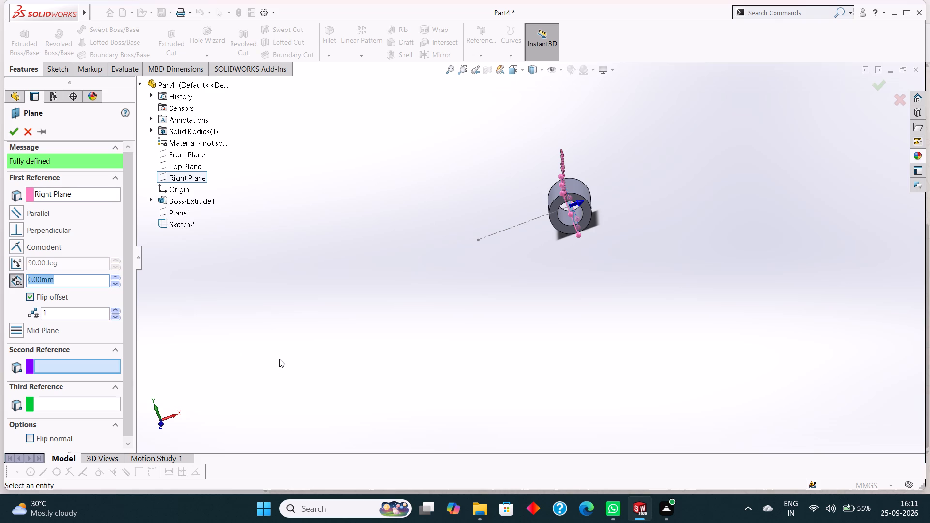
pyautogui.press('4')
pyautogui.press('6')
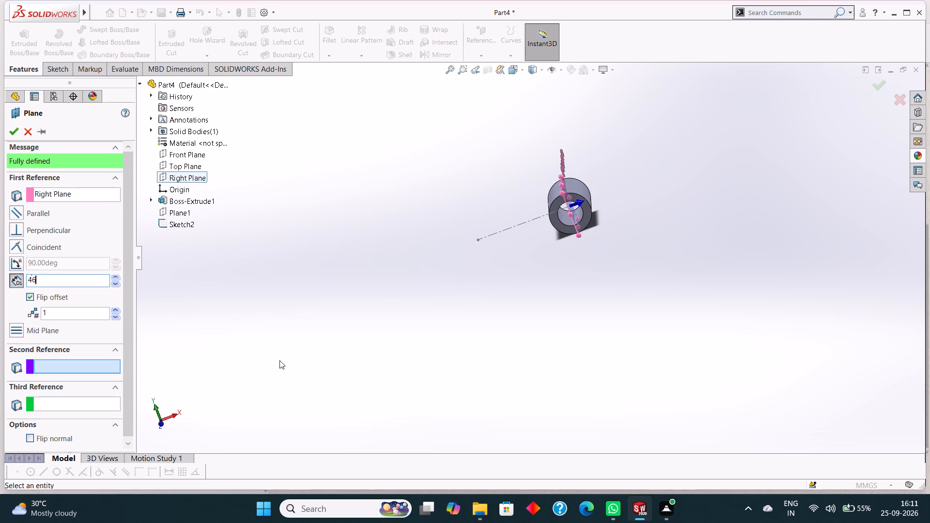
pyautogui.press('Return')
pyautogui.moveTo(445, 321); pyautogui.dragTo(472, 311, button='middle')
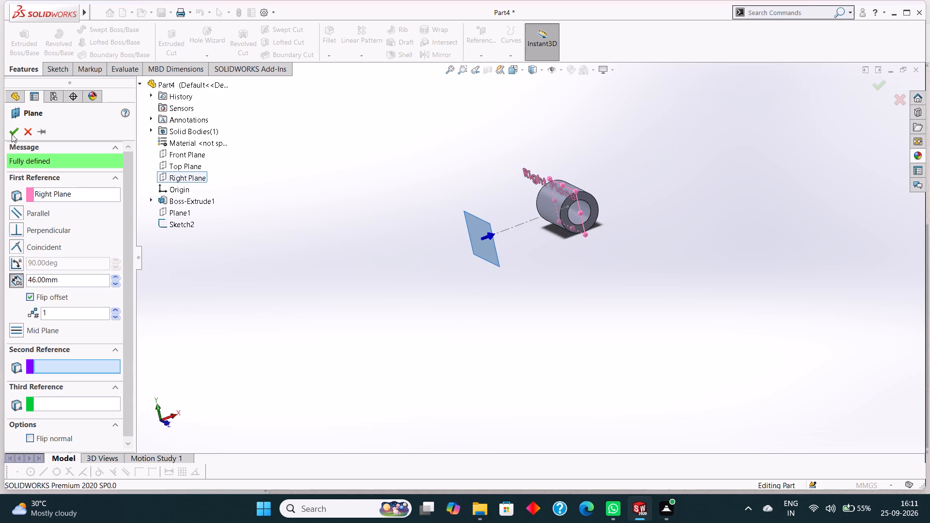
pyautogui.click(11, 134)
pyautogui.click(381, 299)
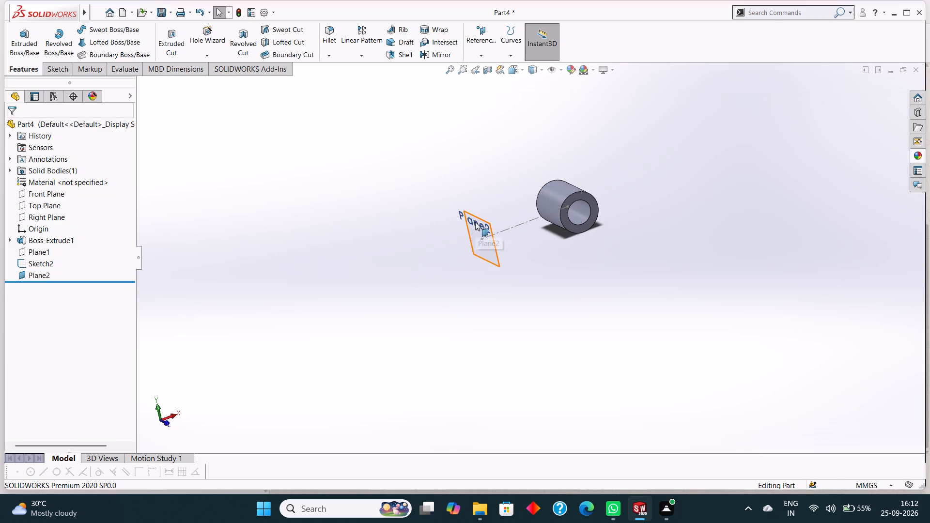
# View the new 46 mm offset plane face-on and examine how it lines up with the cylinder behind it.
pyautogui.click(475, 222)
pyautogui.hotkey('ctrl', '8')
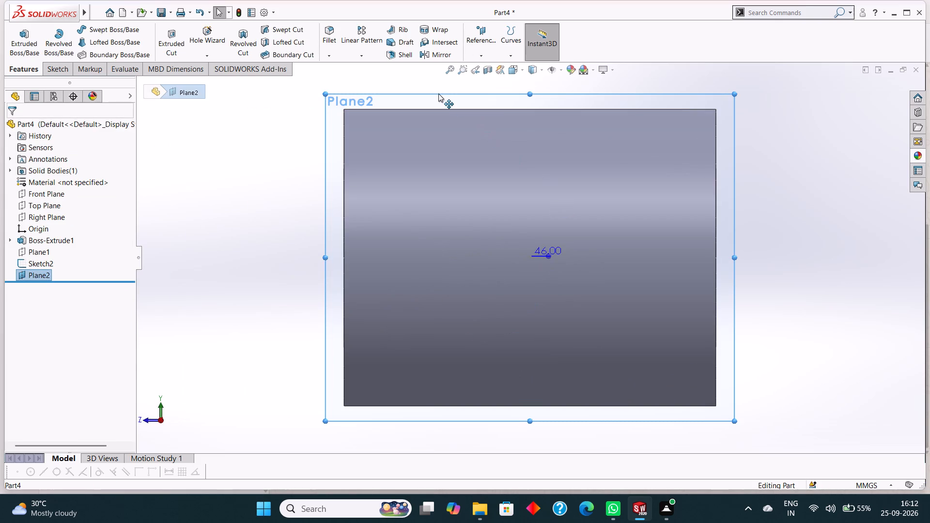
pyautogui.click(438, 93)
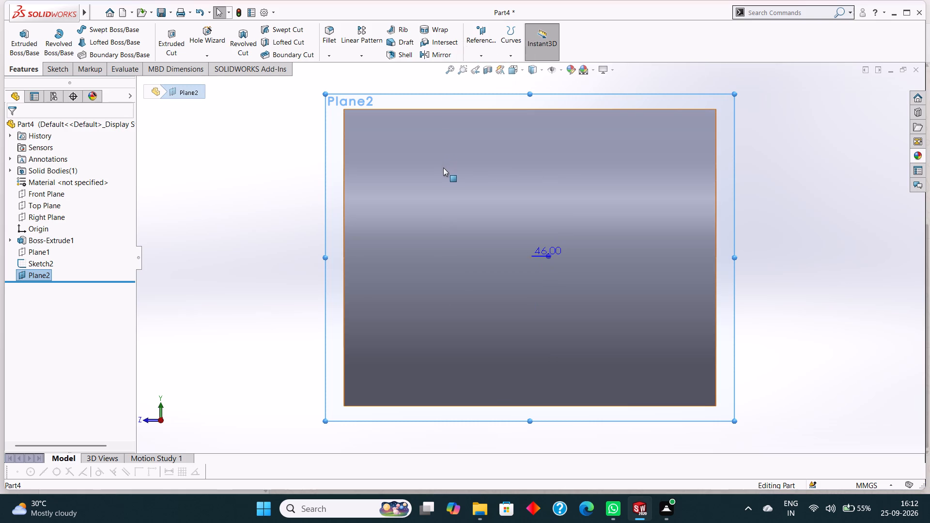
pyautogui.hotkey('ctrl', '8')
pyautogui.scroll(1, 477, 215)
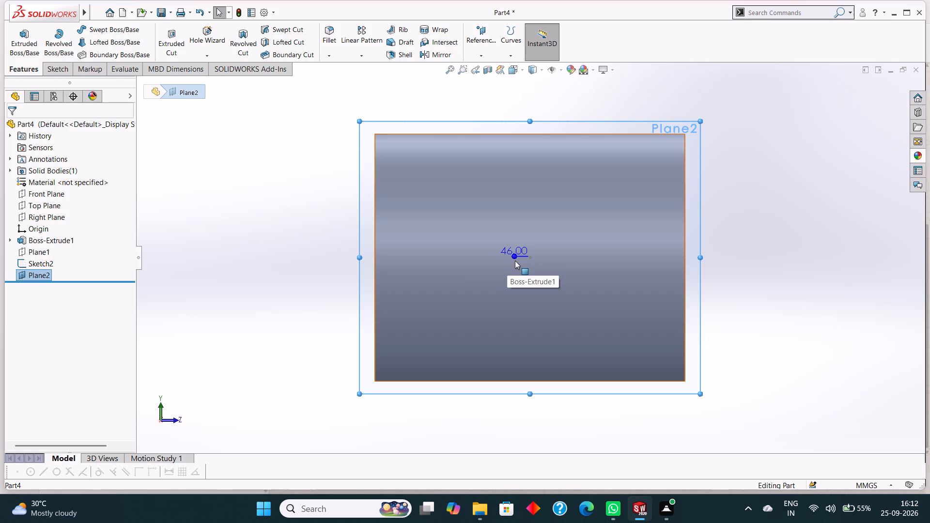
pyautogui.scroll(1, 515, 261)
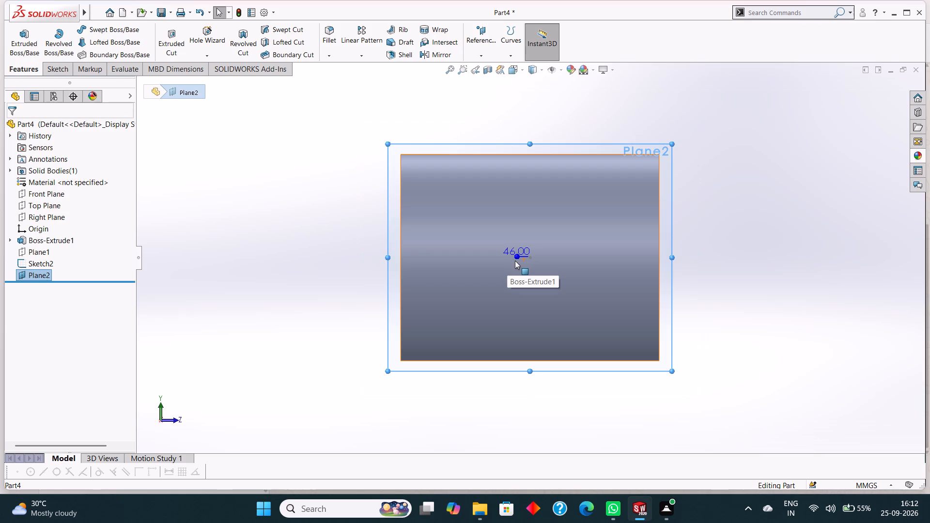
pyautogui.scroll(-1, 515, 261)
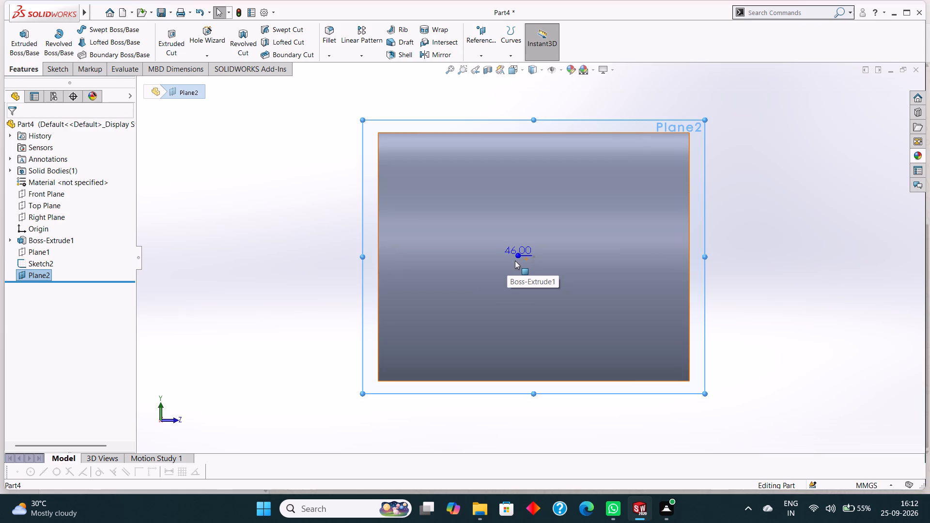
pyautogui.scroll(3, 515, 261)
pyautogui.scroll(-2, 518, 261)
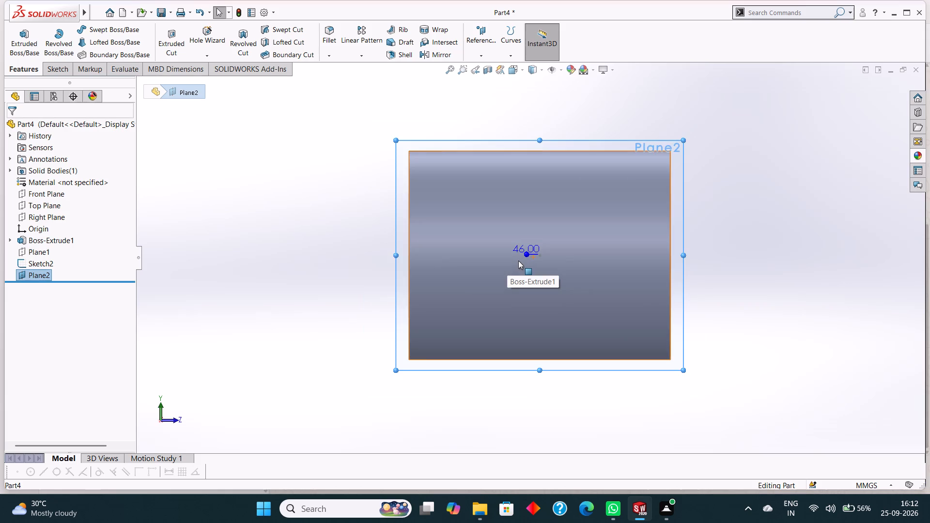
pyautogui.scroll(5, 518, 261)
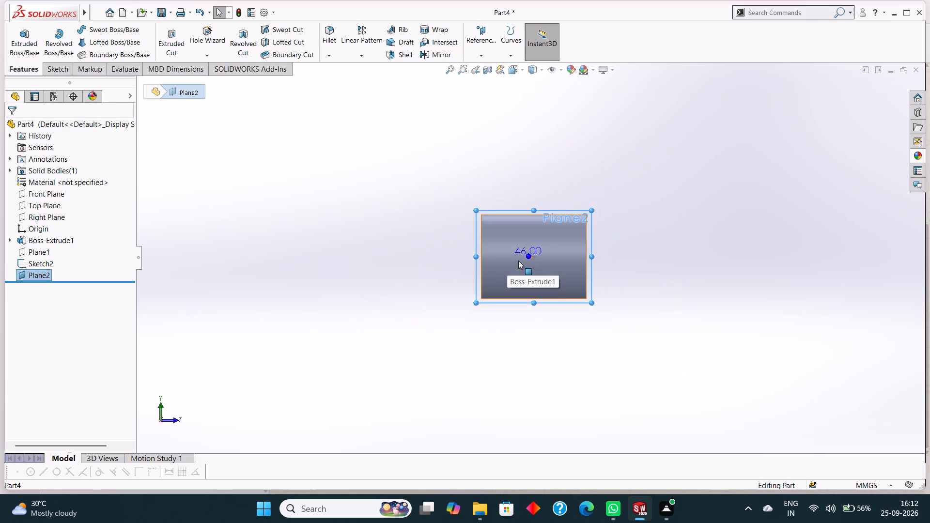
pyautogui.scroll(1, 518, 261)
pyautogui.scroll(-5, 518, 261)
# Examine the offset plane's position relative to the centerline's end and the hollow cylinder from several oblique angles.
pyautogui.moveTo(761, 271); pyautogui.dragTo(730, 287, button='middle')
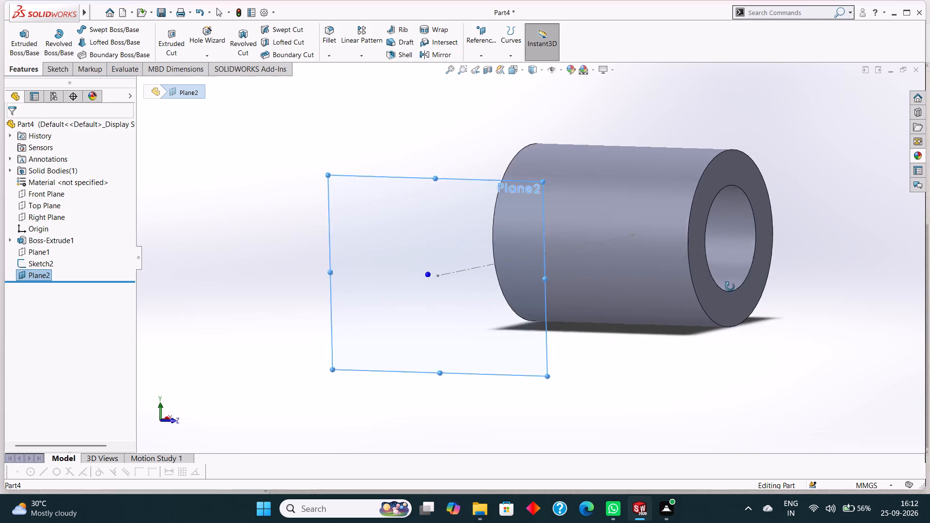
pyautogui.moveTo(730, 287); pyautogui.dragTo(684, 290, button='middle')
pyautogui.scroll(3, 626, 331)
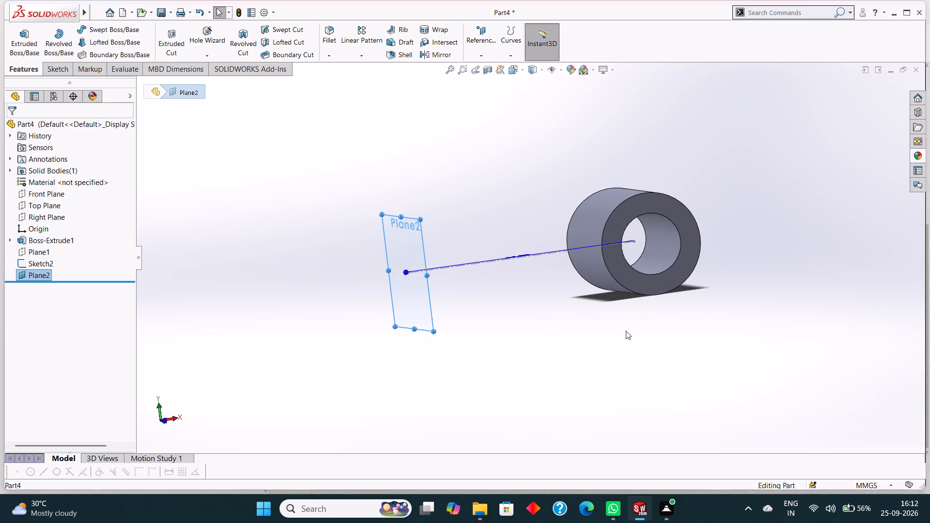
pyautogui.moveTo(625, 331); pyautogui.dragTo(614, 335, button='middle')
pyautogui.scroll(-1, 620, 334)
pyautogui.scroll(1, 571, 333)
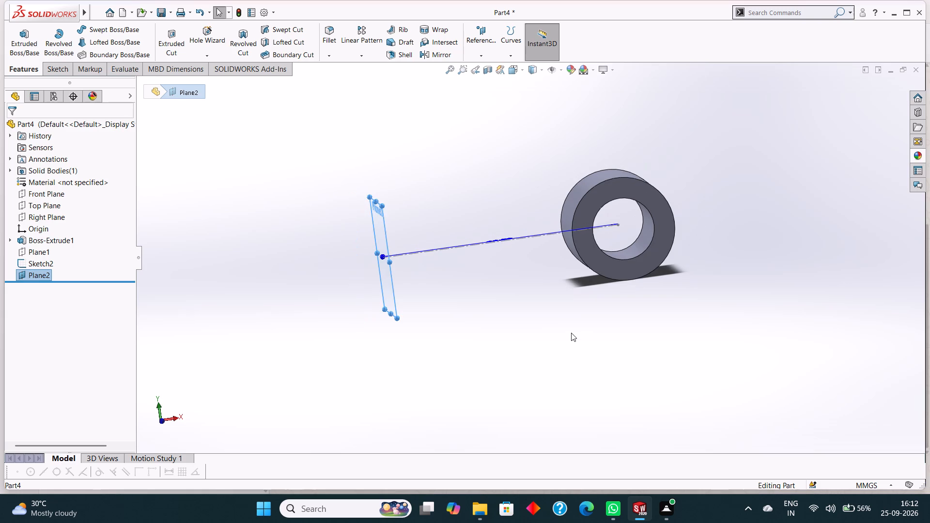
pyautogui.scroll(-1, 523, 310)
pyautogui.scroll(1, 488, 311)
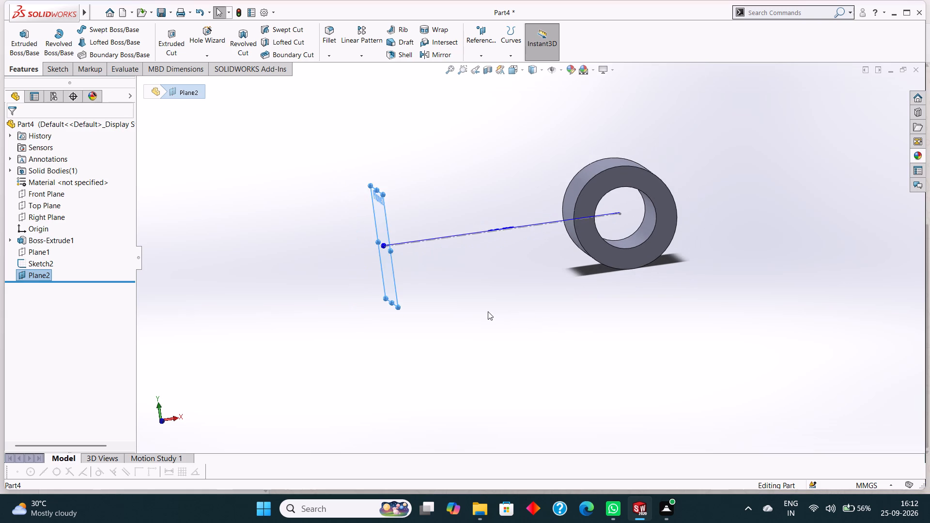
pyautogui.scroll(2, 487, 311)
pyautogui.scroll(-1, 487, 311)
pyautogui.moveTo(487, 311); pyautogui.dragTo(464, 308, button='middle')
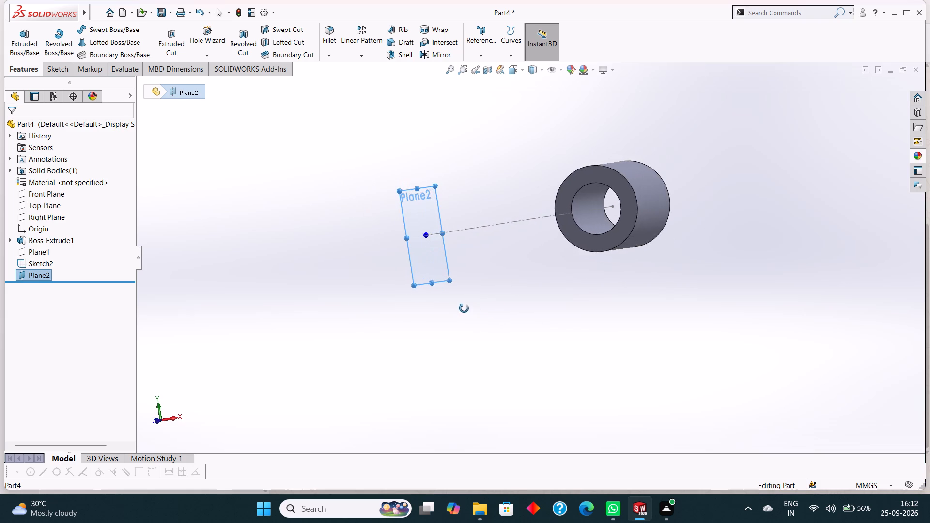
pyautogui.moveTo(464, 308); pyautogui.dragTo(470, 322, button='middle')
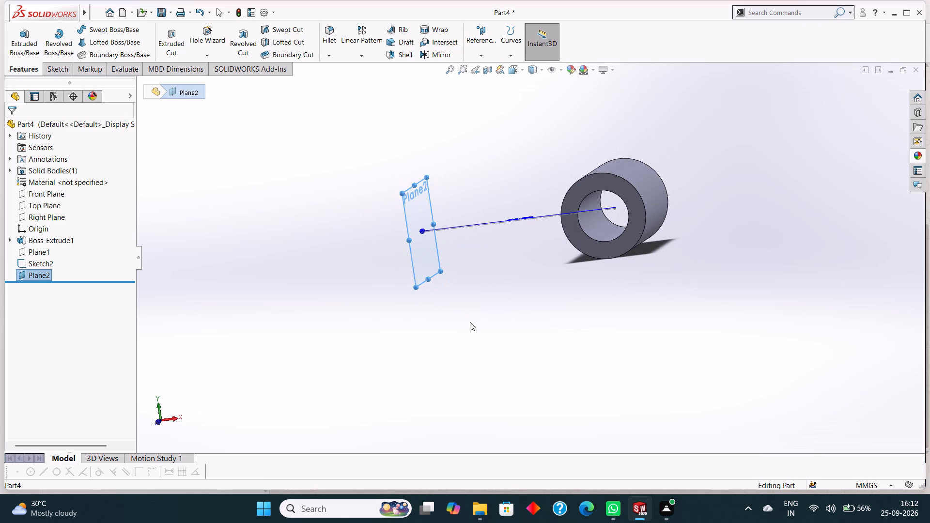
pyautogui.scroll(1, 469, 318)
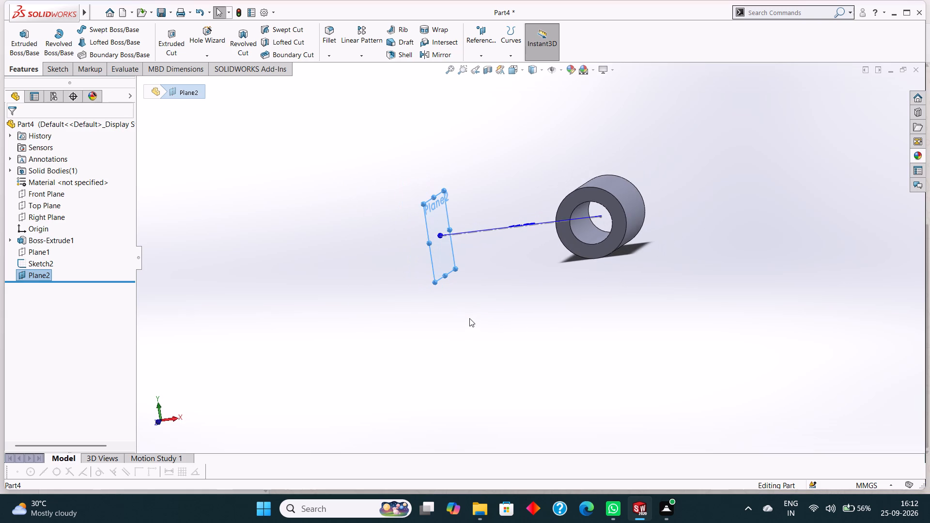
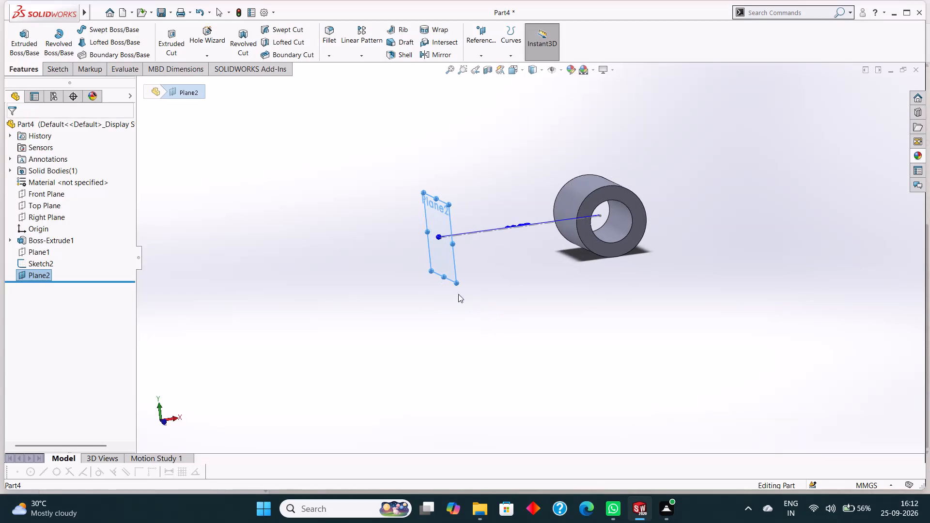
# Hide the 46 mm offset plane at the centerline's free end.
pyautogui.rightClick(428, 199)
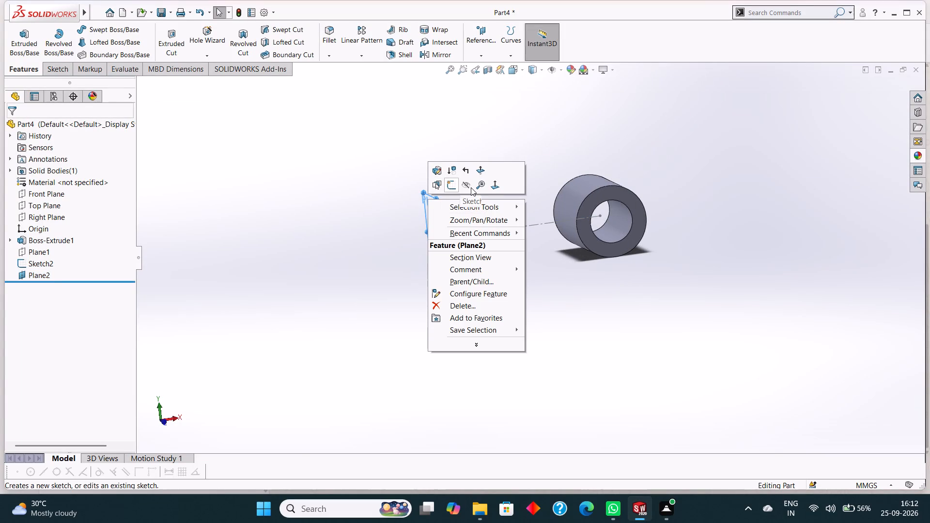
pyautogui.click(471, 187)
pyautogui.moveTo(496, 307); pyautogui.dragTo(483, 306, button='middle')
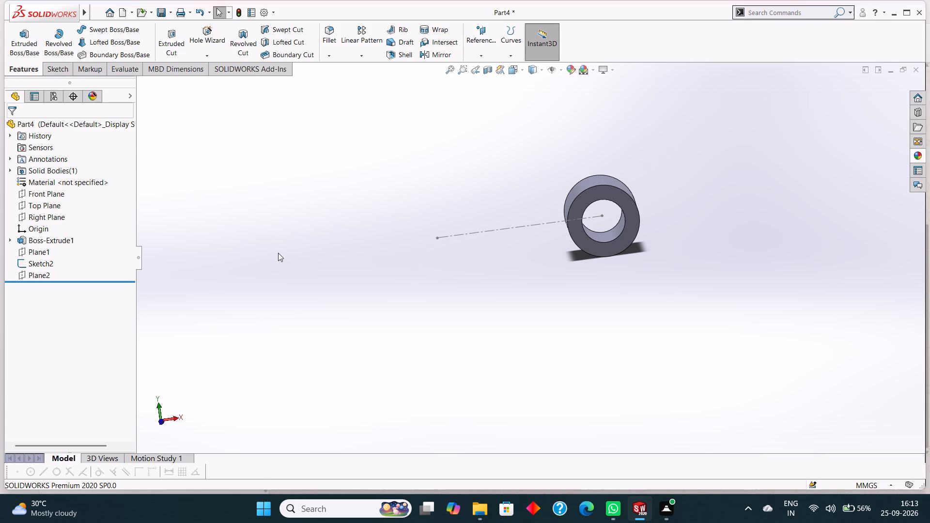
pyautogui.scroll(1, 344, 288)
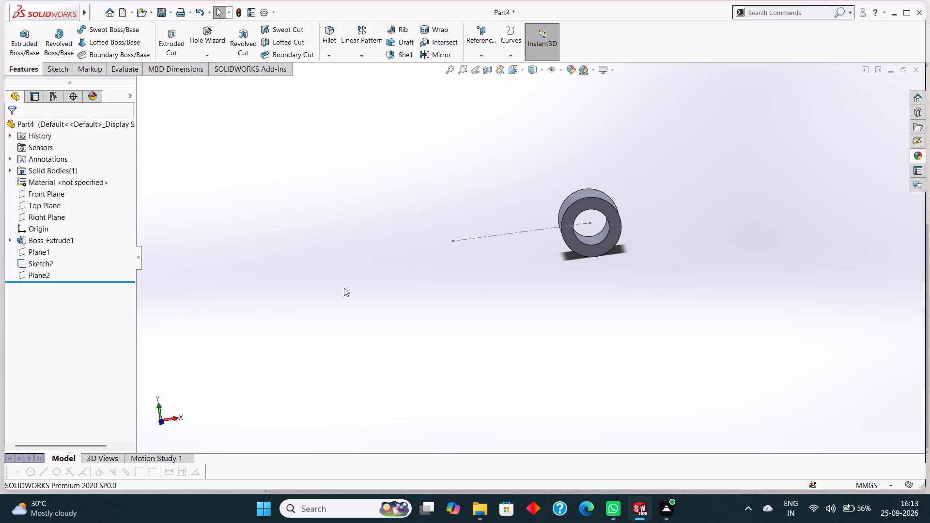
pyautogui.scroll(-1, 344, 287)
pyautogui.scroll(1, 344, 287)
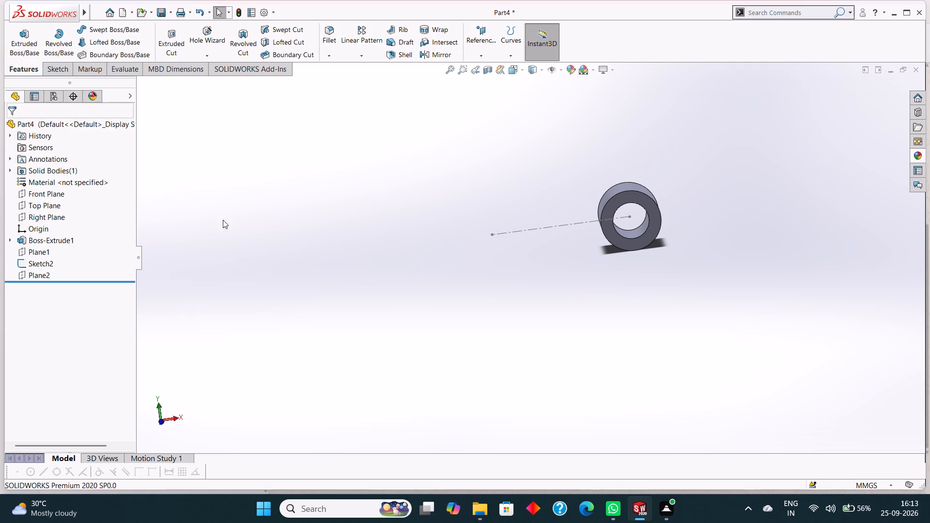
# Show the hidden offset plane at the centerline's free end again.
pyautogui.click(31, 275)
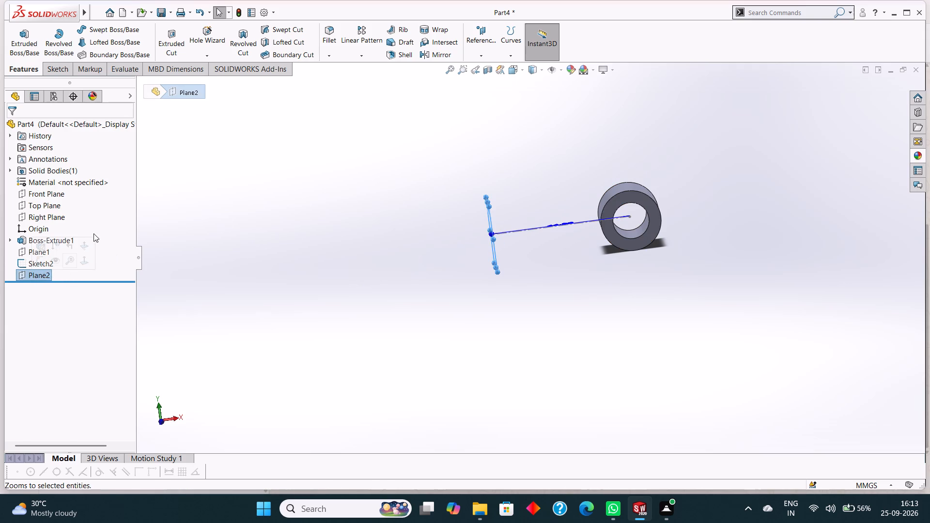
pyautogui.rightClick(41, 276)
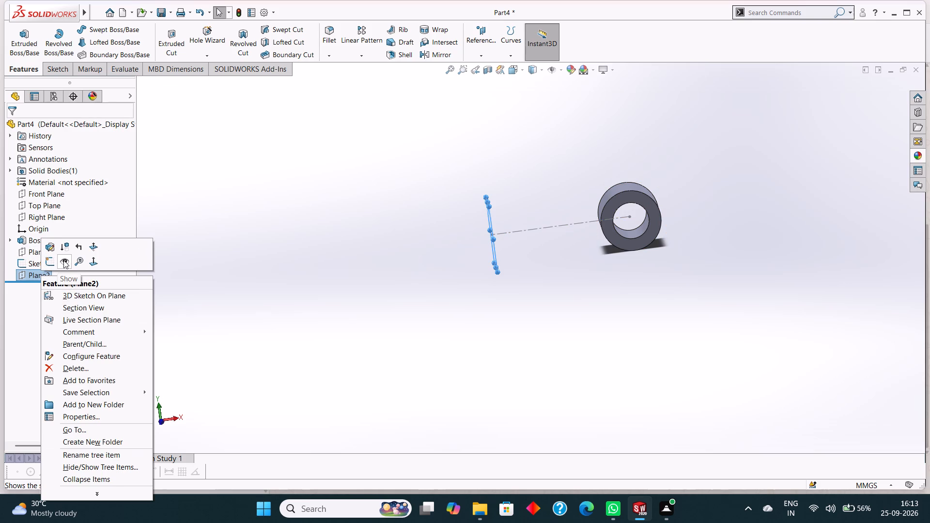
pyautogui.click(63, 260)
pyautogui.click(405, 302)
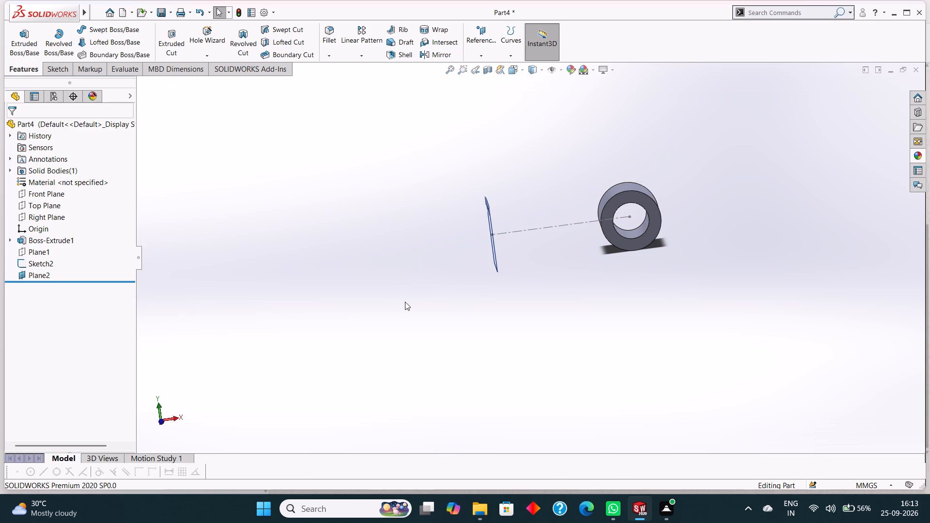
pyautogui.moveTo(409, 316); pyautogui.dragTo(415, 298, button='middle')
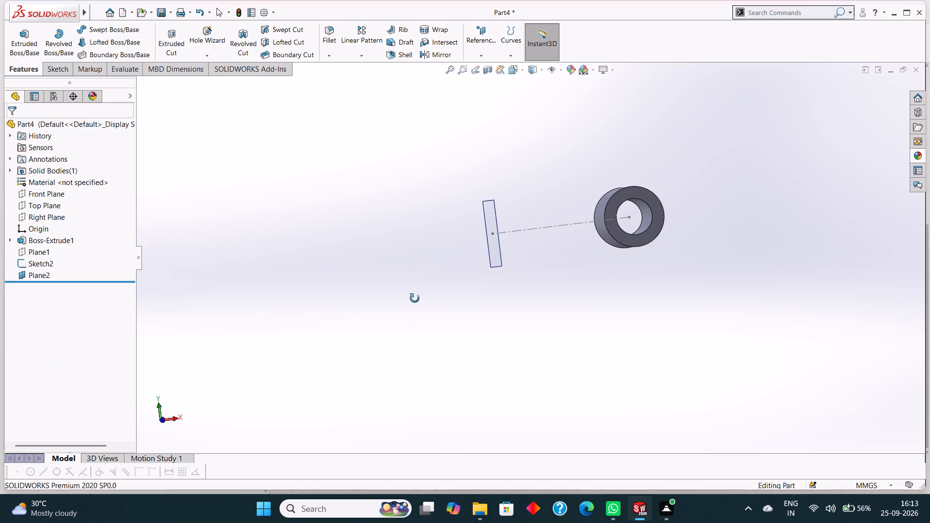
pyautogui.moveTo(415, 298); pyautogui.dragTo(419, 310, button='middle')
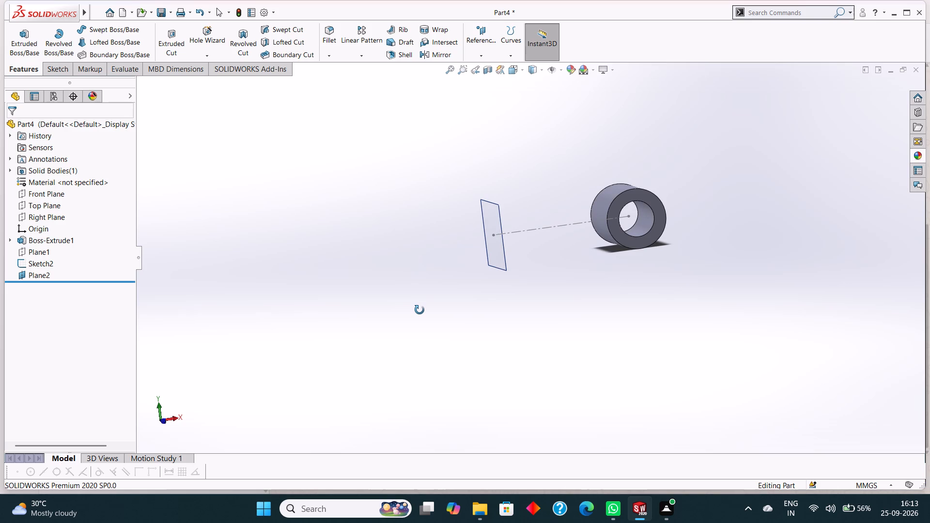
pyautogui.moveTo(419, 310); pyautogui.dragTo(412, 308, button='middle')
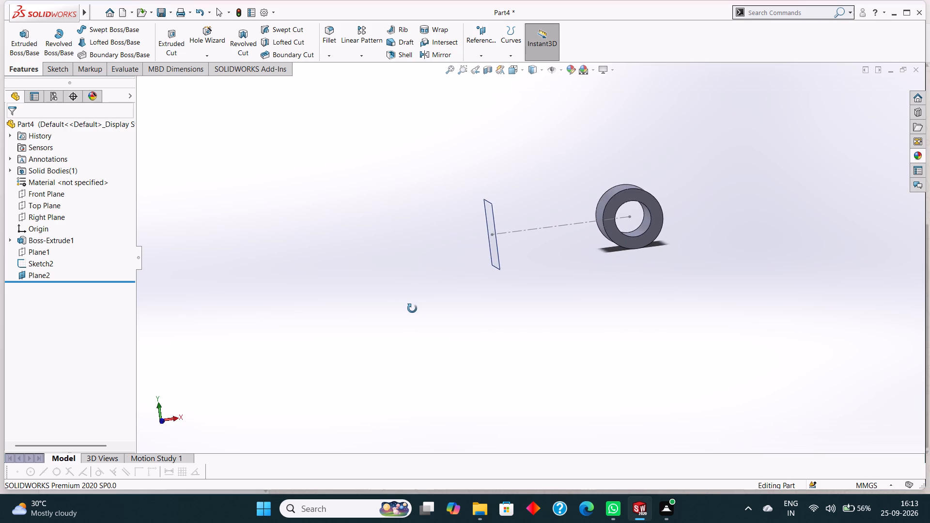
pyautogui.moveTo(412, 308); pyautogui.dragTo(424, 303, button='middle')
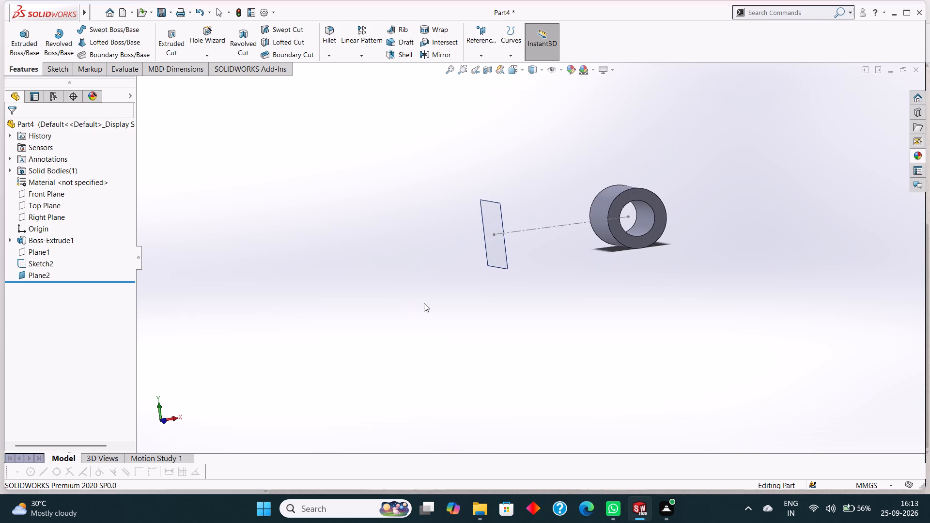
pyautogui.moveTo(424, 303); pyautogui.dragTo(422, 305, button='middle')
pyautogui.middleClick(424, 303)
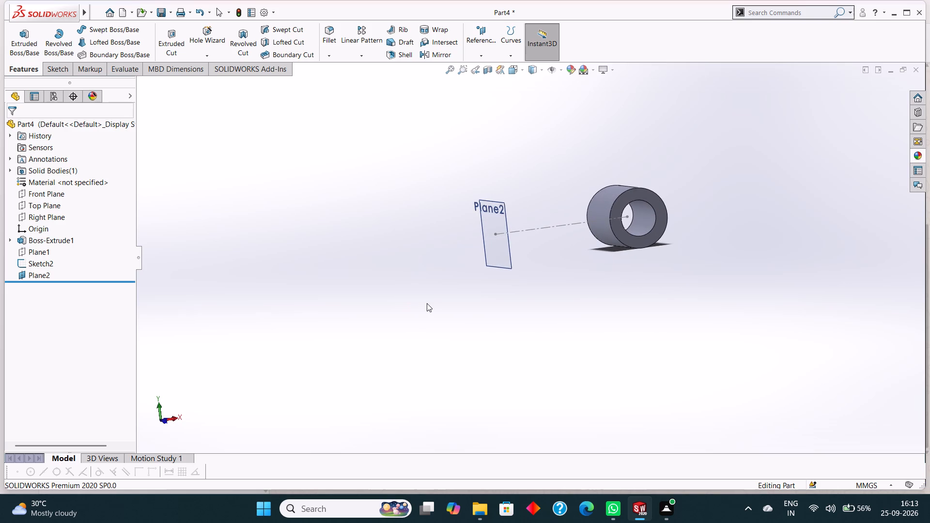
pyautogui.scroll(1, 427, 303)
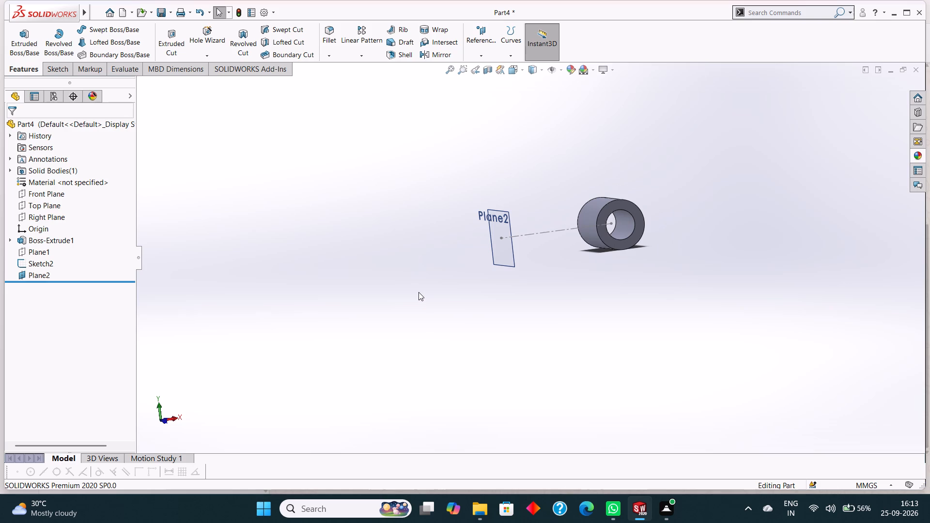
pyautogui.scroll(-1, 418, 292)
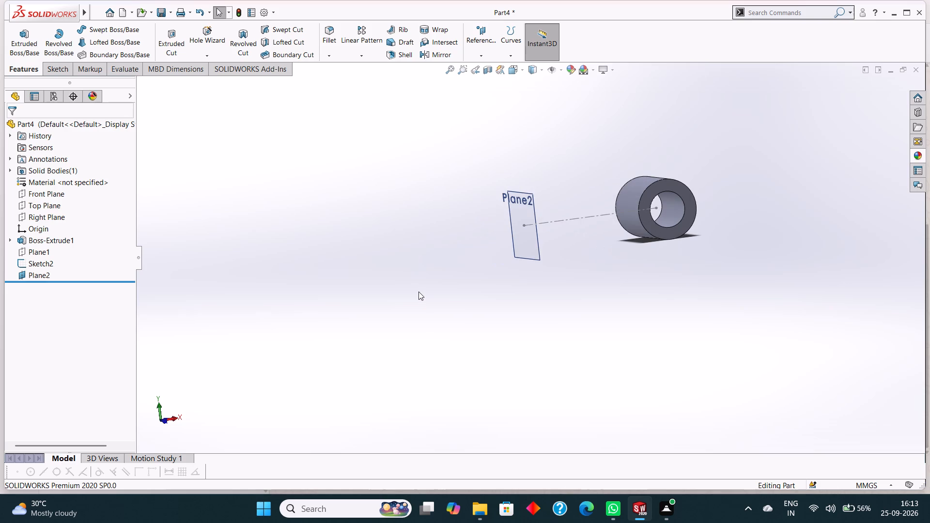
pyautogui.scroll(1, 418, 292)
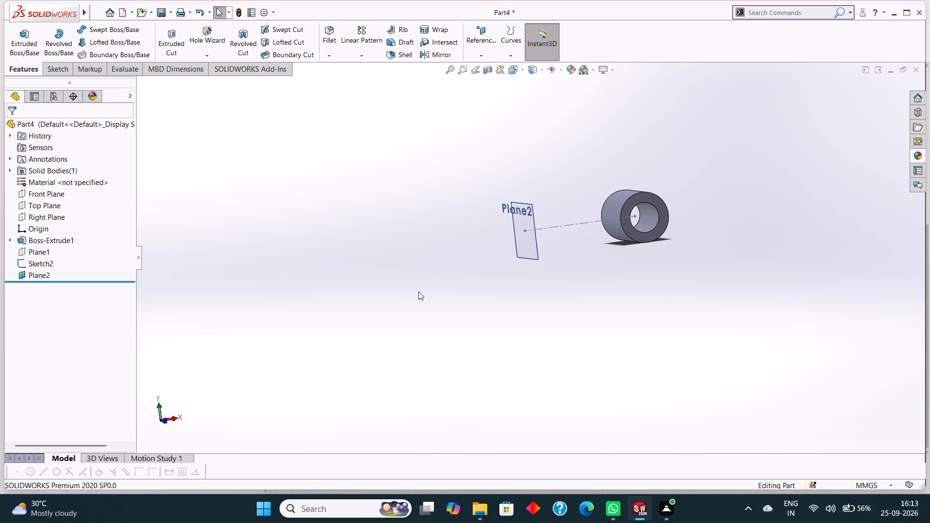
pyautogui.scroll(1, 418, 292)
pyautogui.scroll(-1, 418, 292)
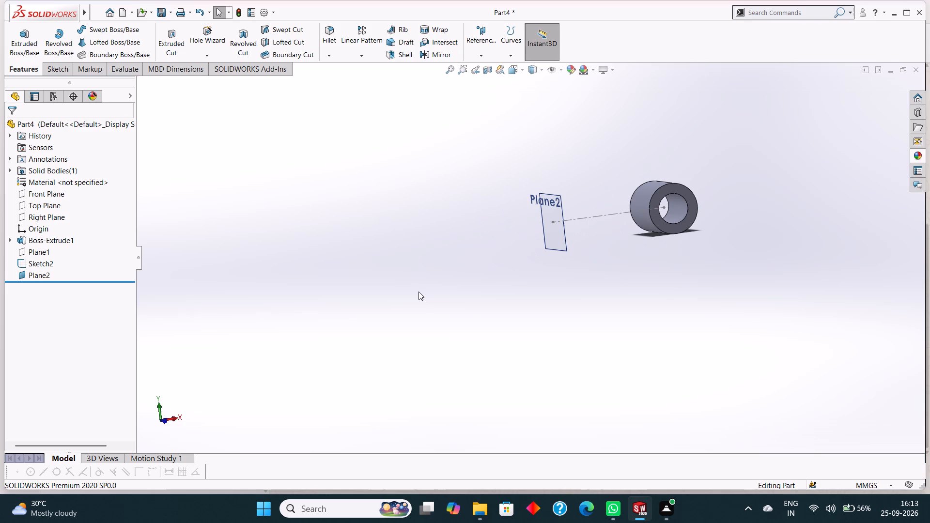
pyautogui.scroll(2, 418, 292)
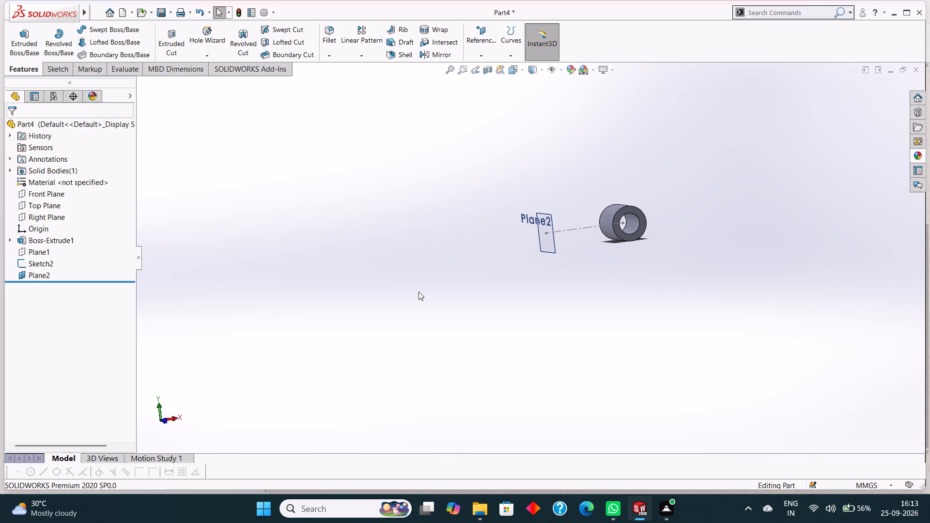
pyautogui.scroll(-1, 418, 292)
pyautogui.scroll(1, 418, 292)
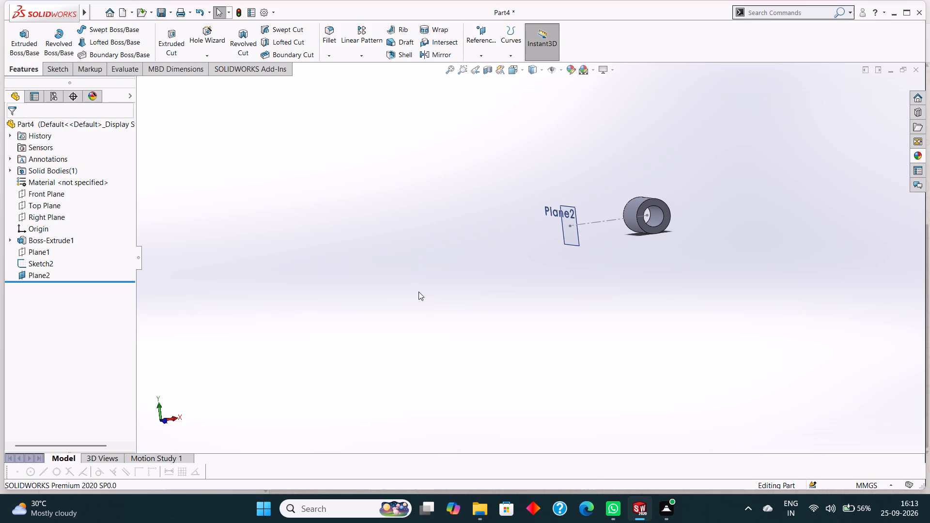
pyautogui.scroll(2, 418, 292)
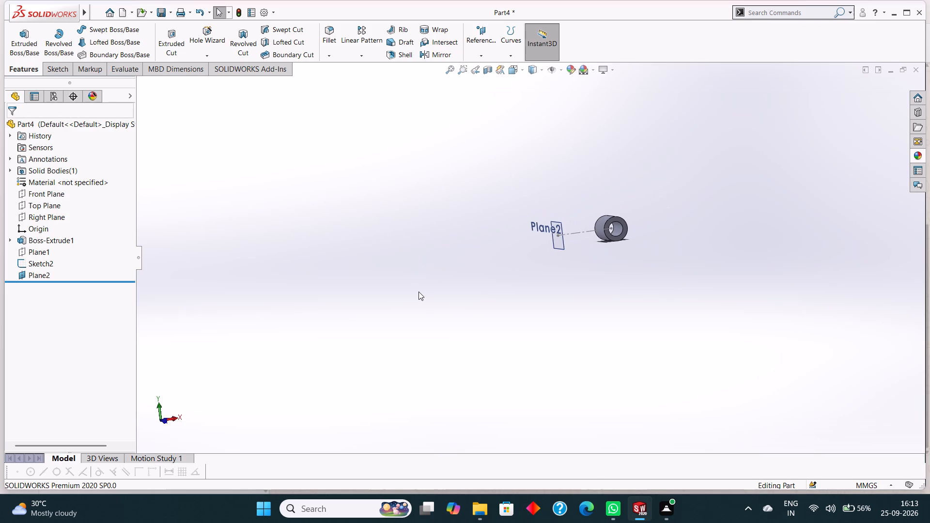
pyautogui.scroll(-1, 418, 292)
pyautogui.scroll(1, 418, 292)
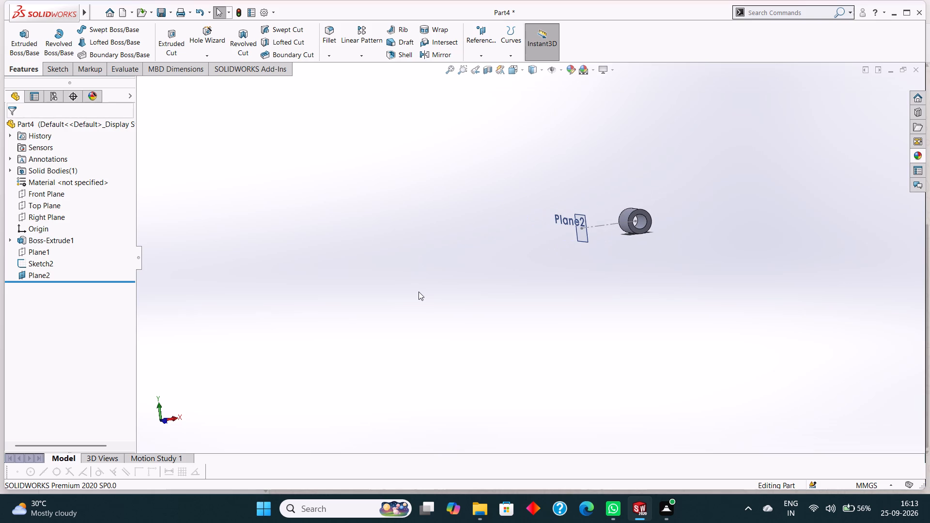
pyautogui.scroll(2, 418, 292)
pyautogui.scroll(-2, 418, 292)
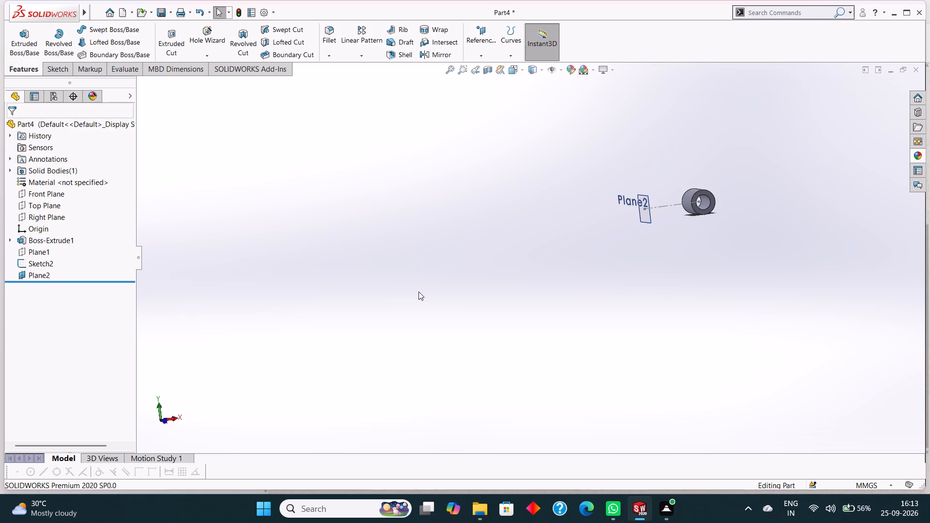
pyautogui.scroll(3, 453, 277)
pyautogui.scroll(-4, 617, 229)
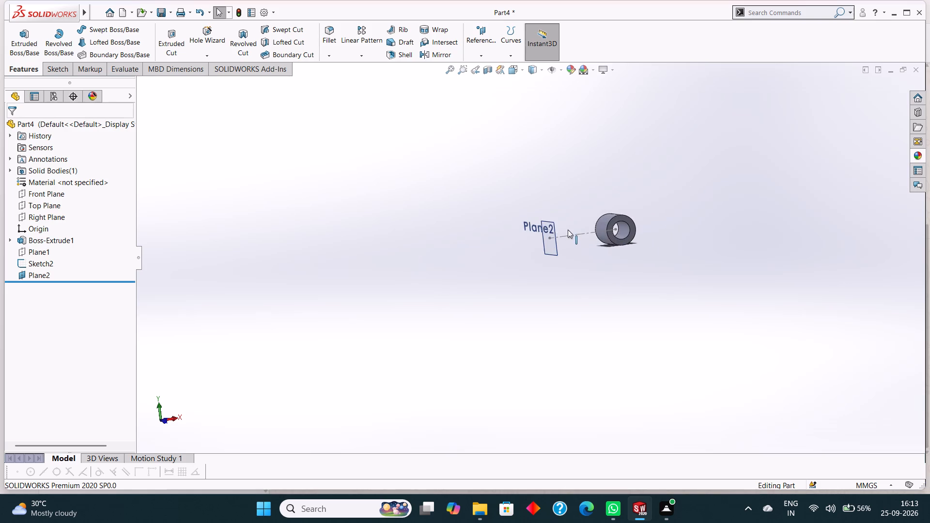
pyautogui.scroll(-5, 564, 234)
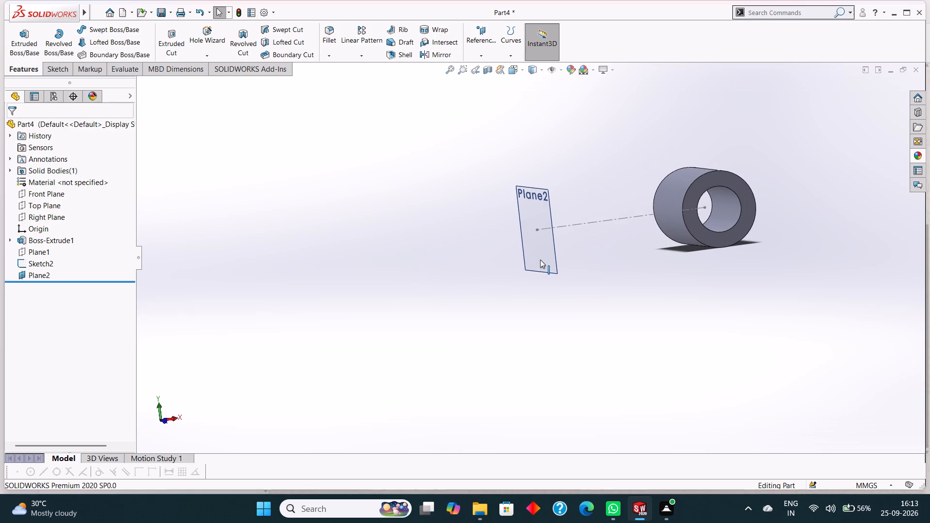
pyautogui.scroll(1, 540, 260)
# View the 46 mm offset plane face-on and from oblique angles to examine its position relative to the centerline and hollow cylinder.
pyautogui.click(537, 247)
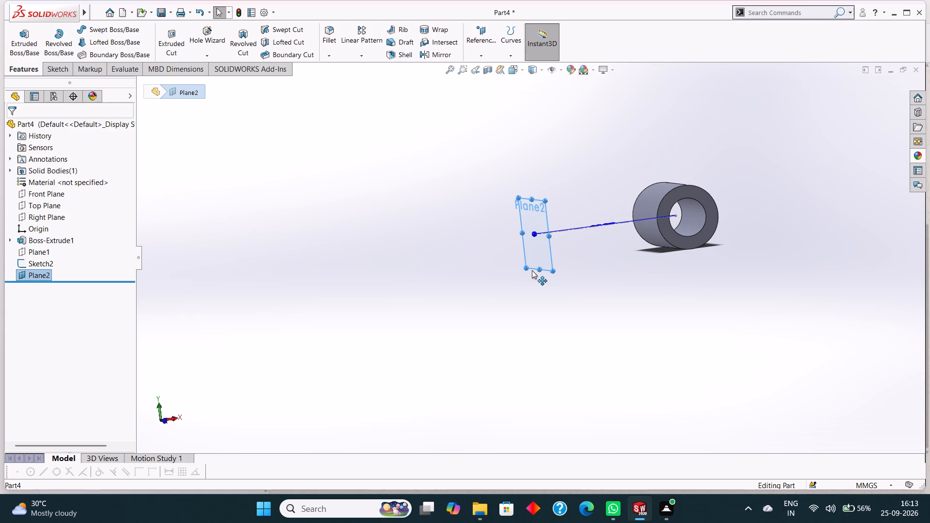
pyautogui.hotkey('ctrl', '8')
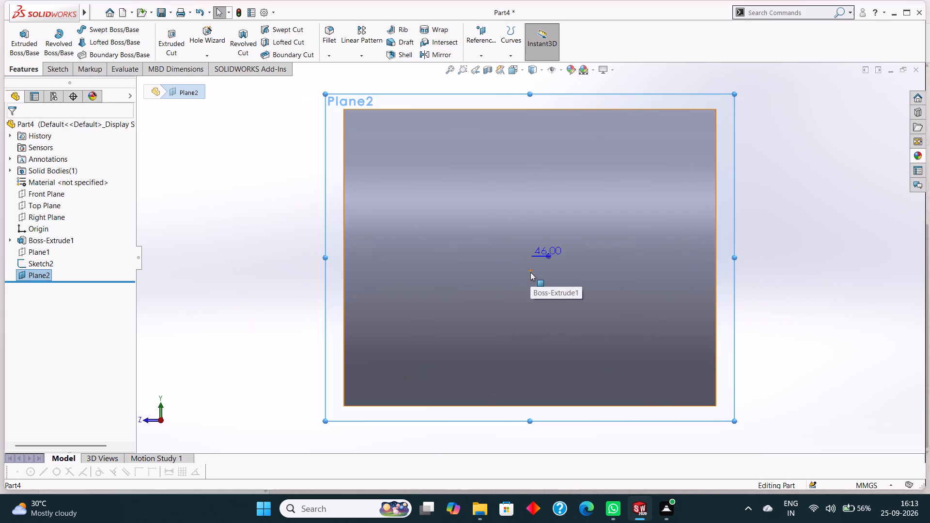
pyautogui.moveTo(752, 196); pyautogui.dragTo(756, 197, button='middle')
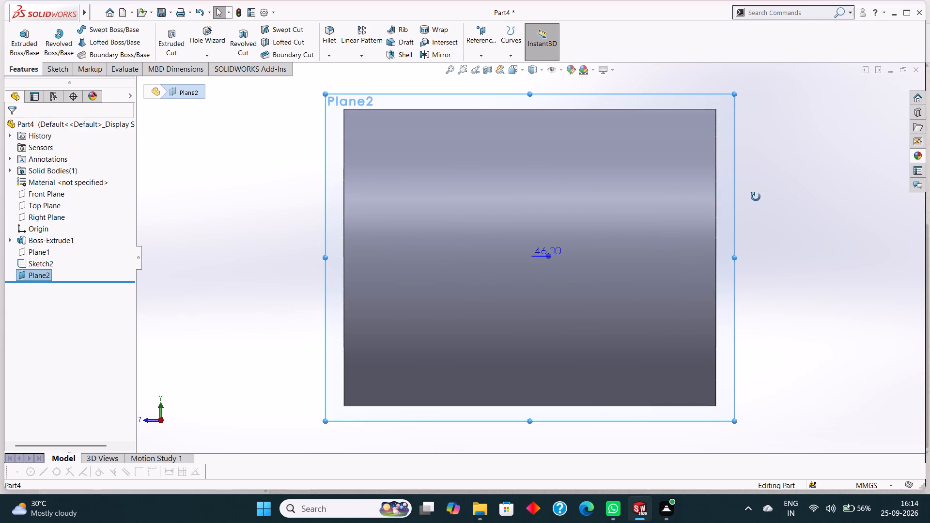
pyautogui.moveTo(756, 197); pyautogui.dragTo(790, 216, button='middle')
pyautogui.scroll(4, 779, 217)
pyautogui.click(312, 348)
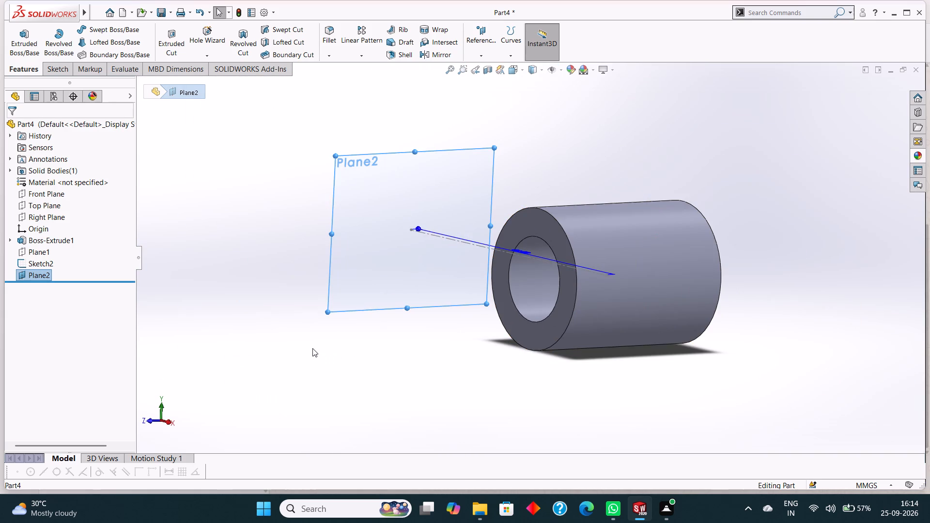
pyautogui.scroll(1, 312, 348)
pyautogui.moveTo(312, 348); pyautogui.dragTo(385, 361, button='middle')
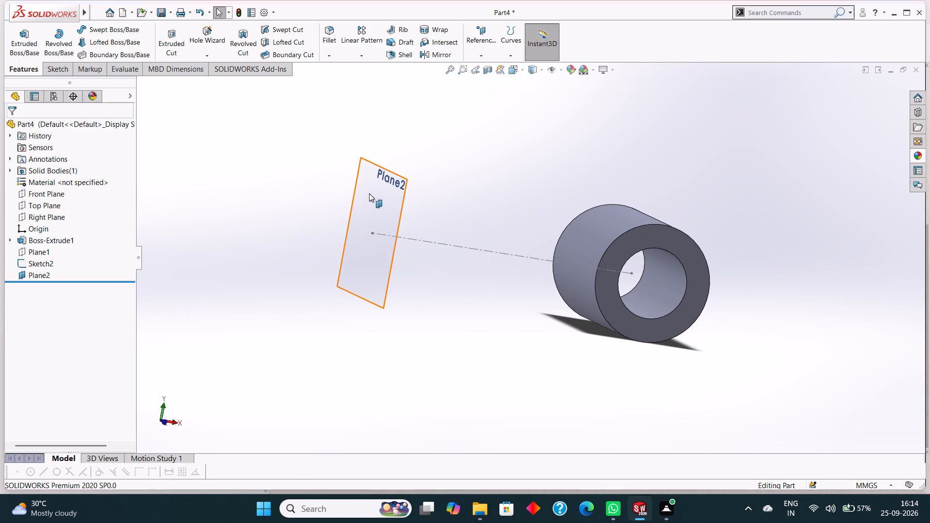
pyautogui.rightClick(370, 189)
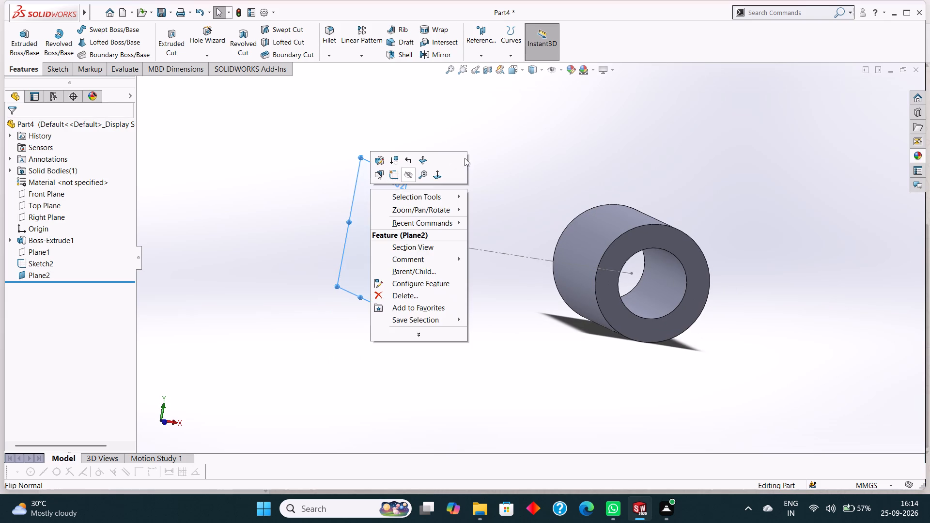
pyautogui.click(504, 145)
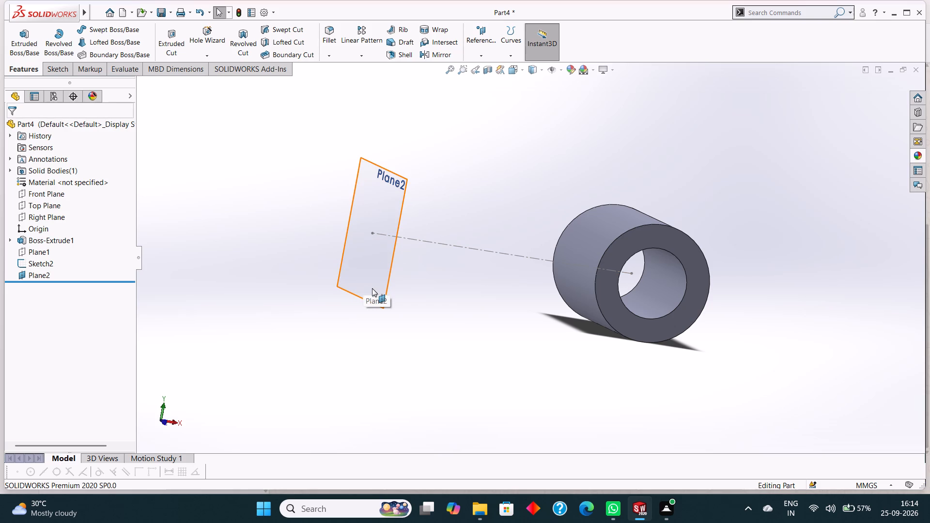
# Examine the 46 mm offset plane face-on, obliquely and nearly edge-on against the centerline's end and the hollow cylinder.
pyautogui.scroll(1, 396, 283)
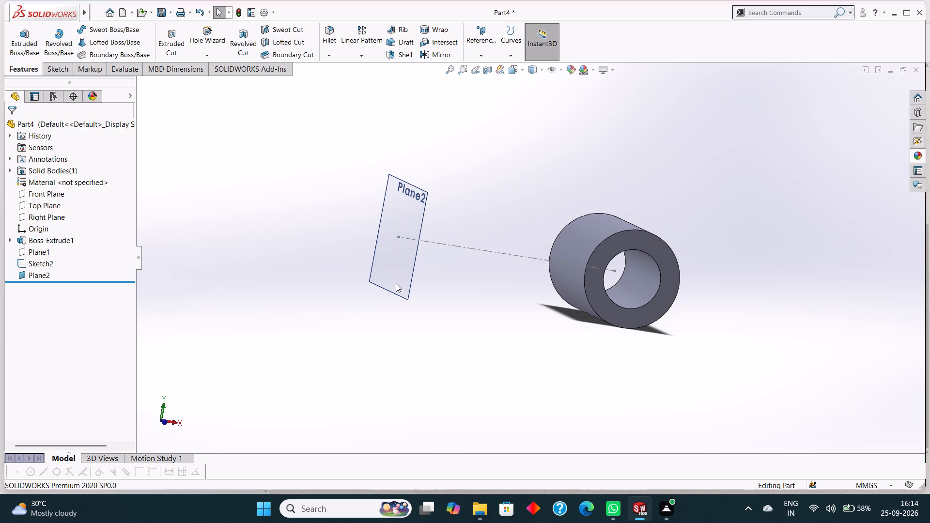
pyautogui.click(398, 193)
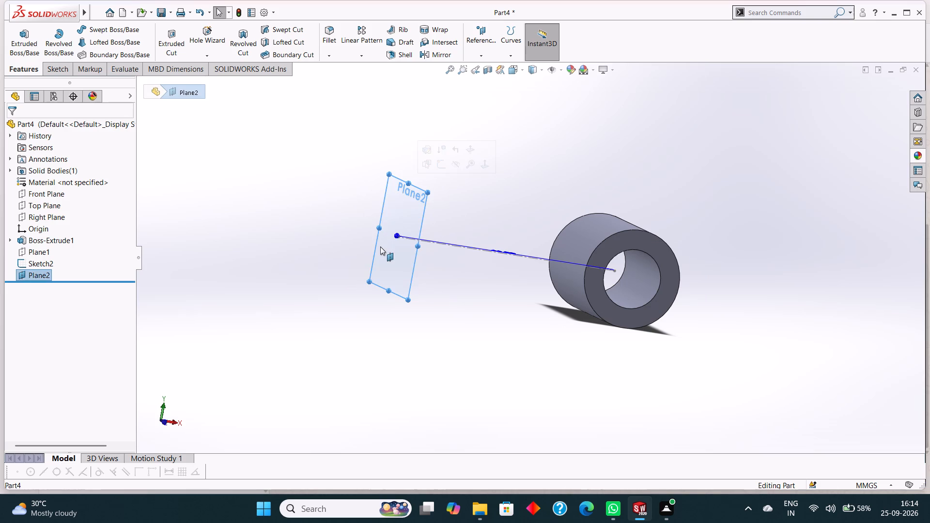
pyautogui.hotkey('ctrl', '8')
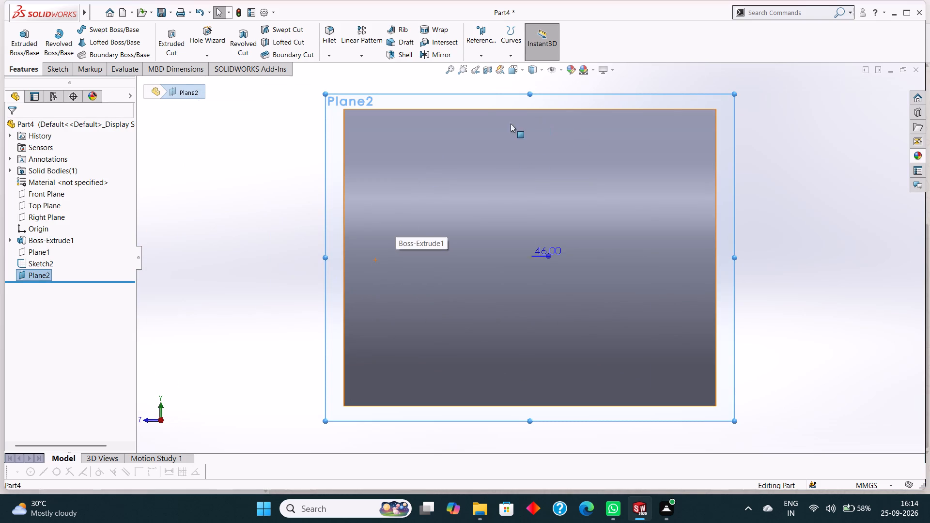
pyautogui.moveTo(816, 271); pyautogui.dragTo(780, 284, button='middle')
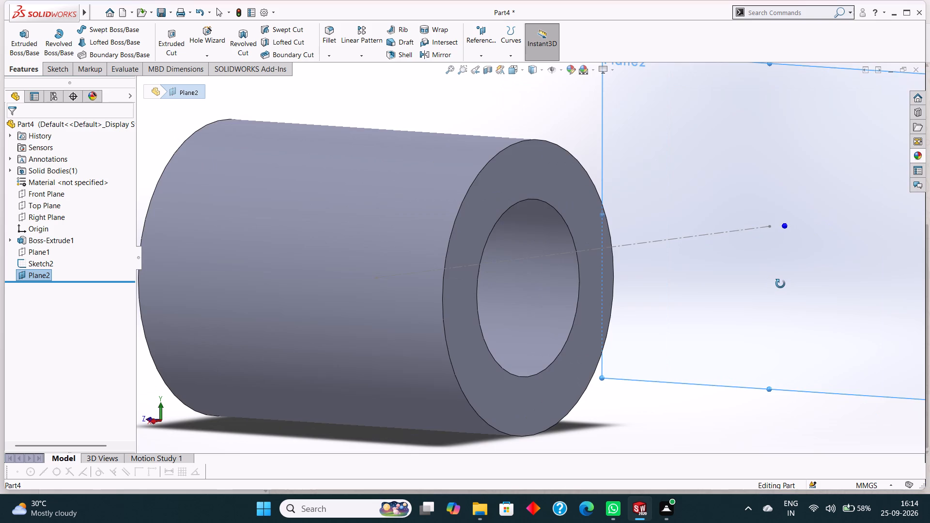
pyautogui.moveTo(780, 284); pyautogui.dragTo(803, 280, button='middle')
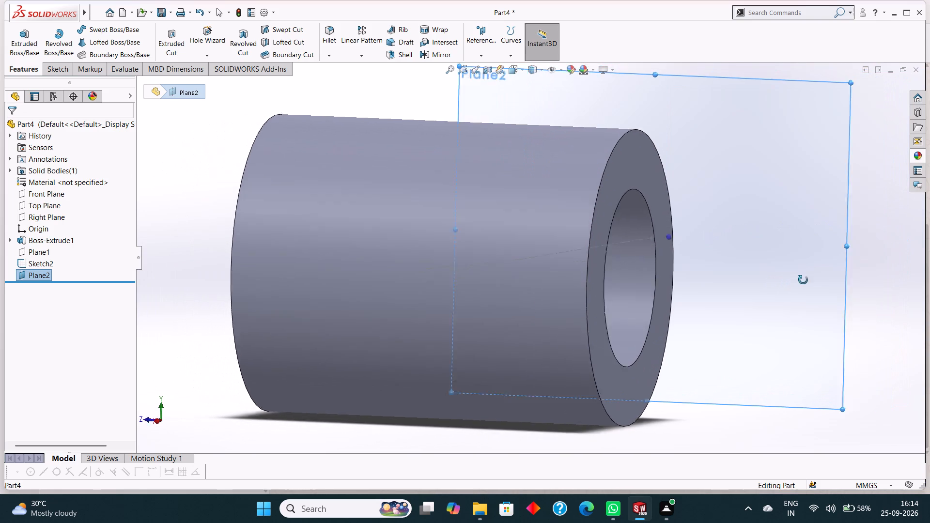
pyautogui.moveTo(803, 280); pyautogui.dragTo(881, 280, button='middle')
pyautogui.moveTo(400, 352); pyautogui.dragTo(491, 376, button='middle')
pyautogui.scroll(3, 465, 382)
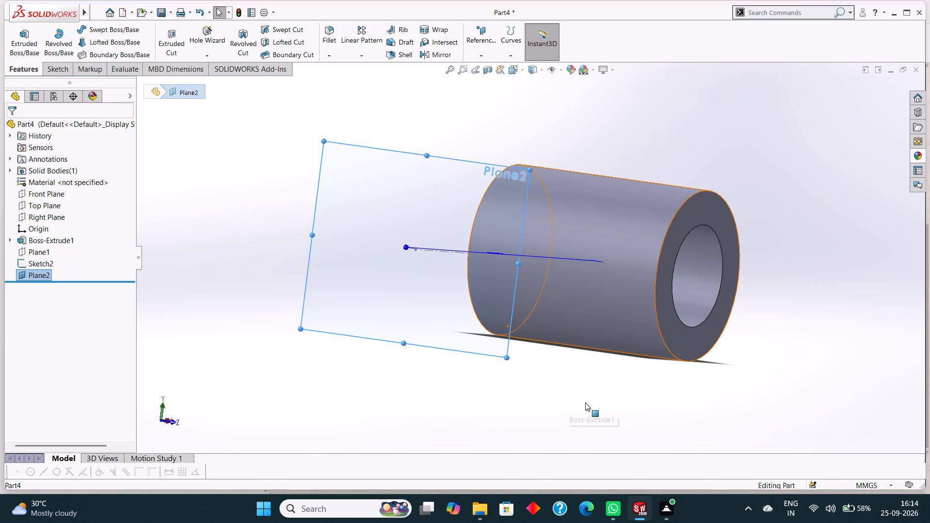
pyautogui.moveTo(585, 402); pyautogui.dragTo(543, 403, button='middle')
pyautogui.scroll(2, 480, 401)
pyautogui.moveTo(480, 396); pyautogui.dragTo(475, 398, button='middle')
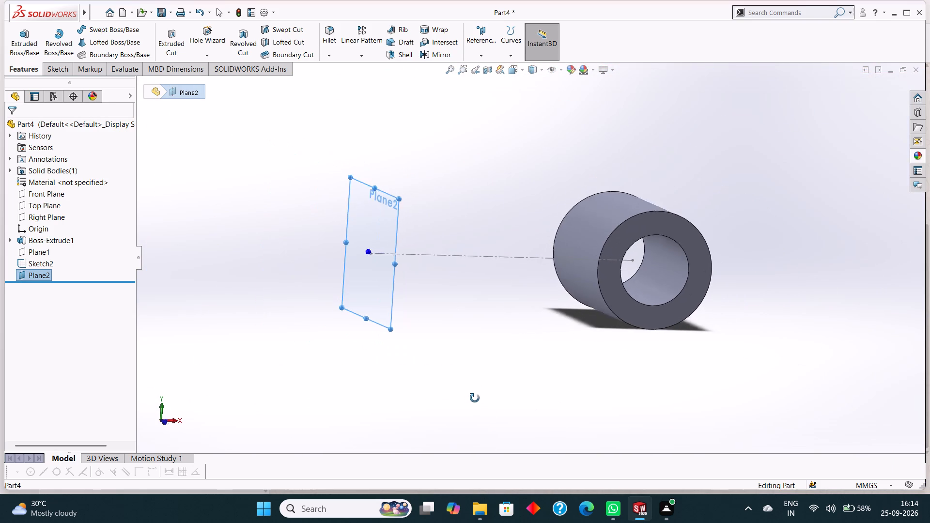
pyautogui.moveTo(475, 398); pyautogui.dragTo(460, 401, button='middle')
pyautogui.scroll(1, 448, 391)
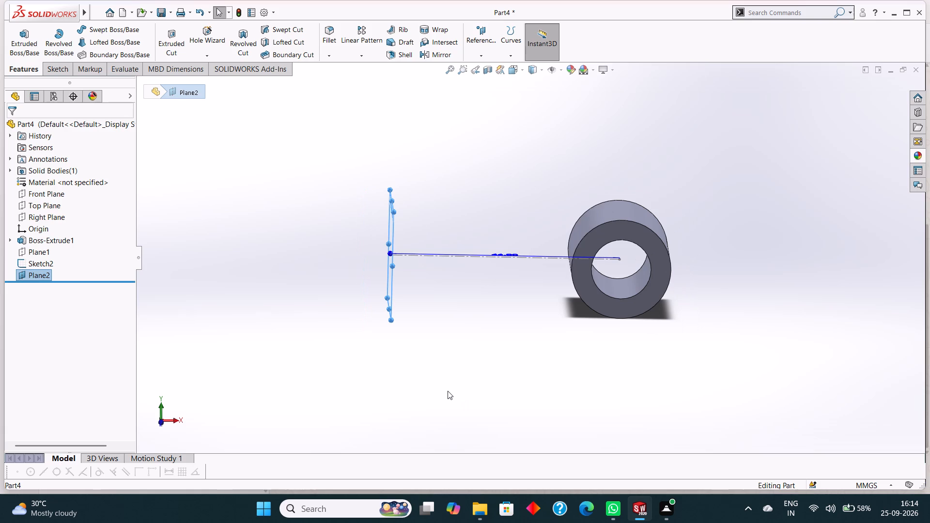
pyautogui.scroll(-1, 448, 391)
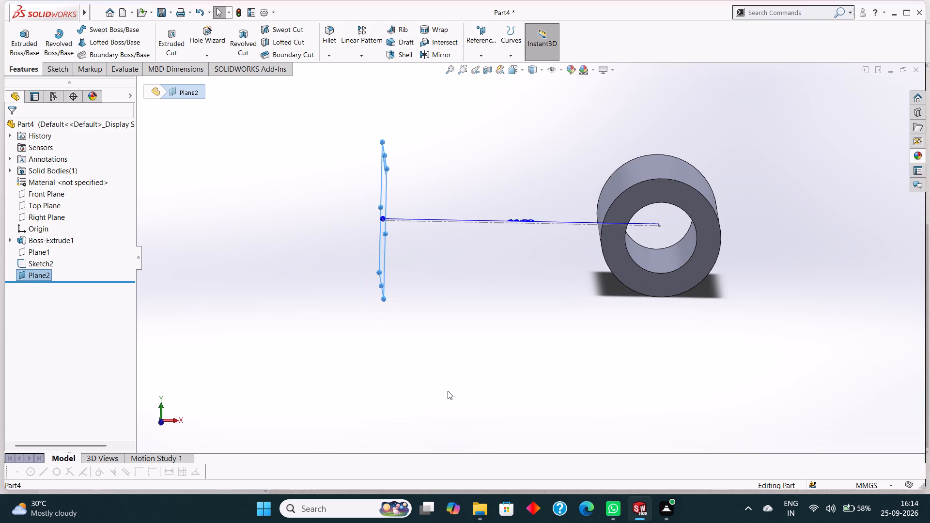
pyautogui.scroll(1, 448, 391)
pyautogui.scroll(-1, 448, 391)
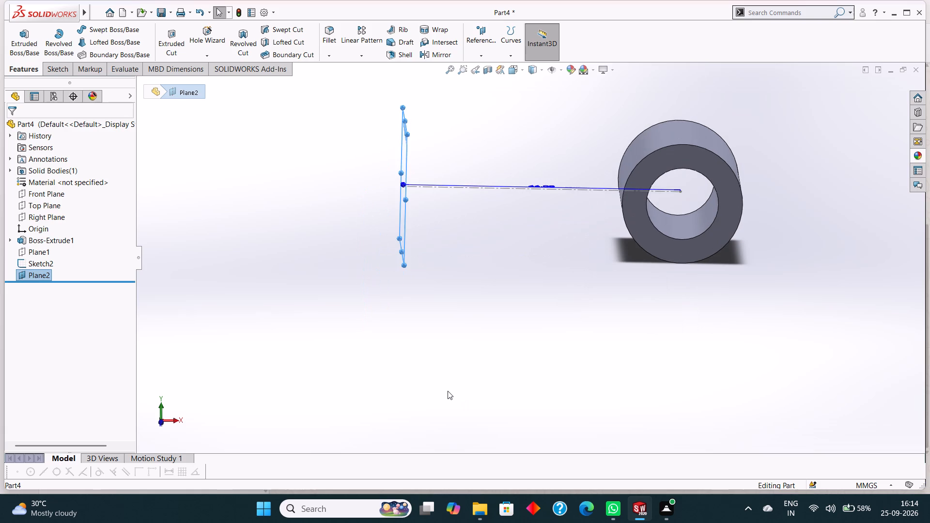
pyautogui.scroll(1, 448, 391)
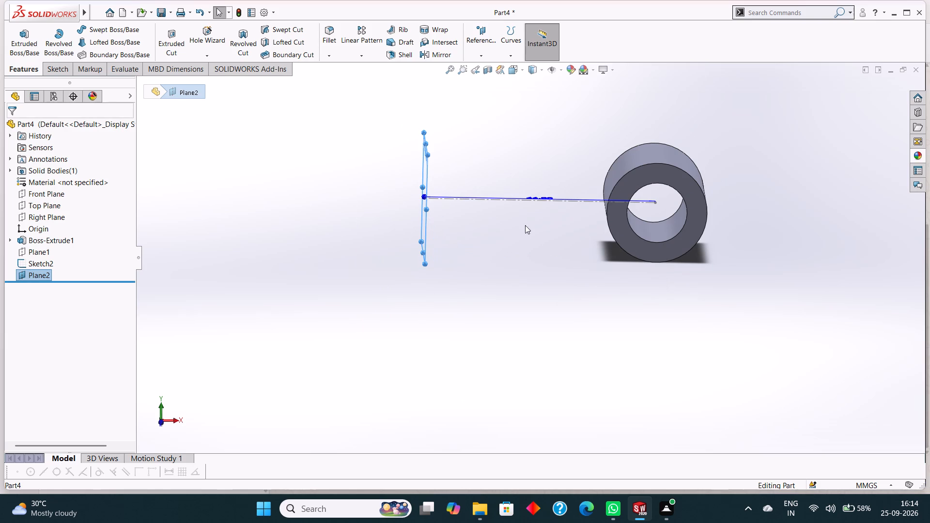
# Create a reference plane offset 58 mm from the Right Plane, with the offset flipped toward the centerline's free end.
pyautogui.click(156, 206)
pyautogui.click(487, 58)
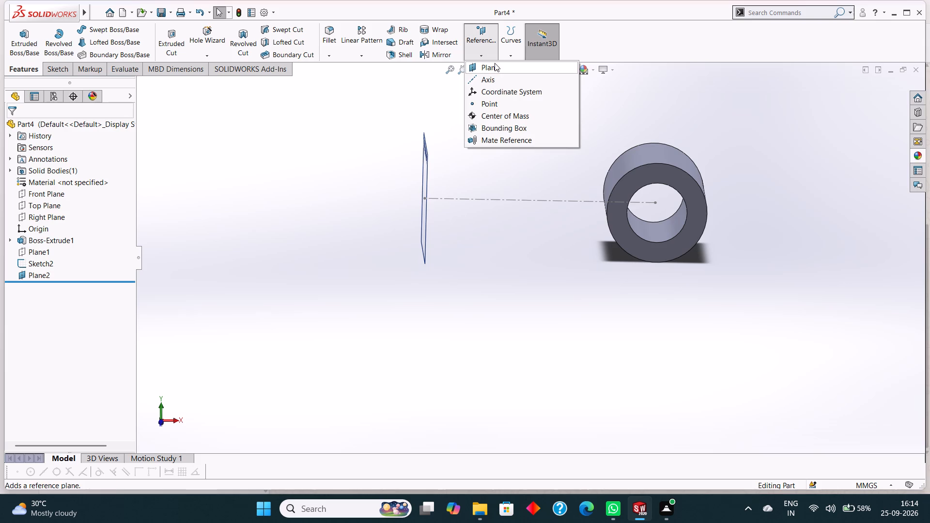
pyautogui.click(495, 63)
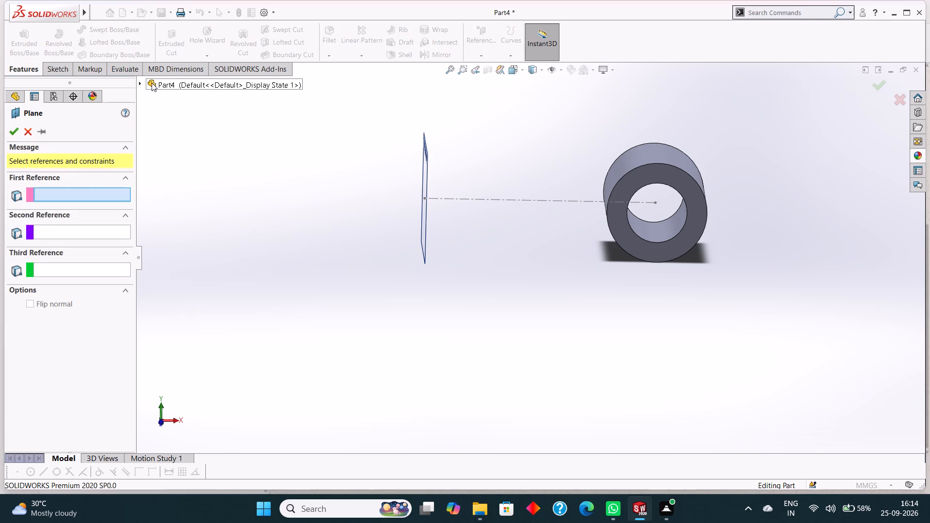
pyautogui.click(147, 82)
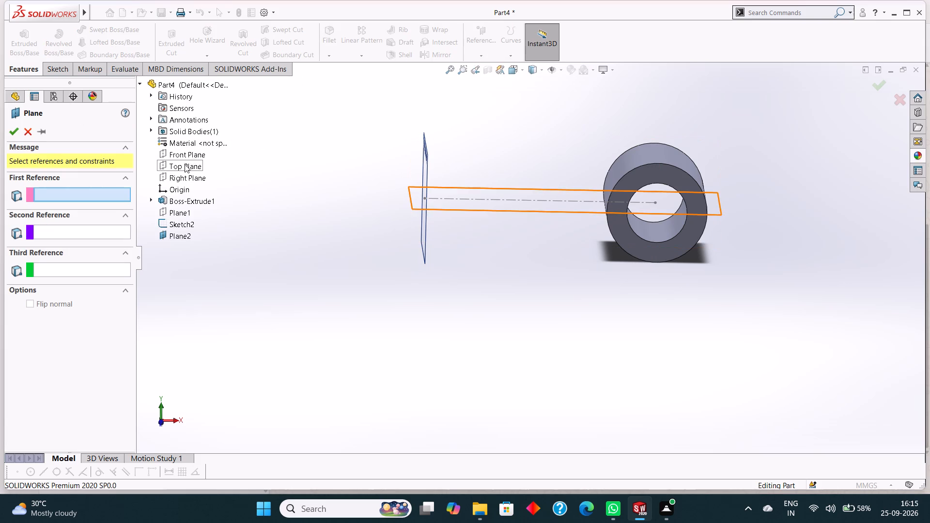
pyautogui.click(182, 177)
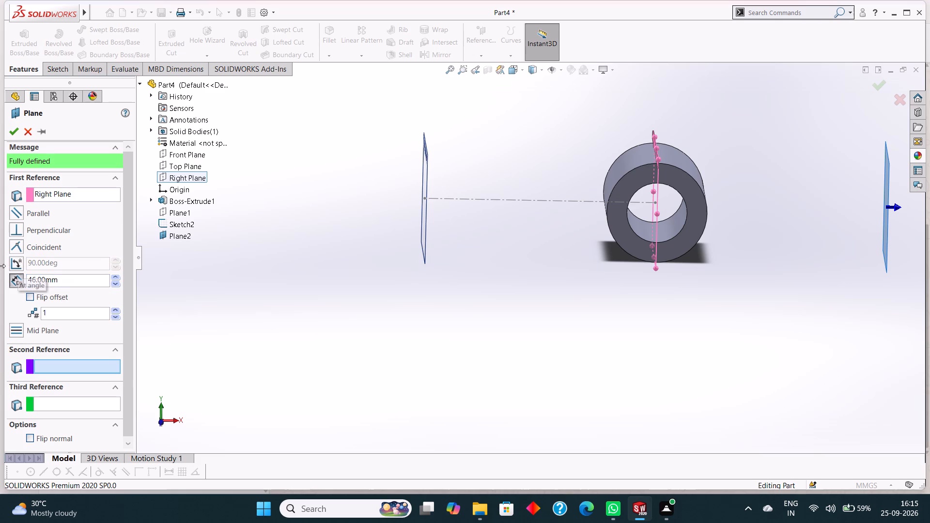
pyautogui.click(31, 292)
pyautogui.moveTo(69, 283); pyautogui.dragTo(56, 283)
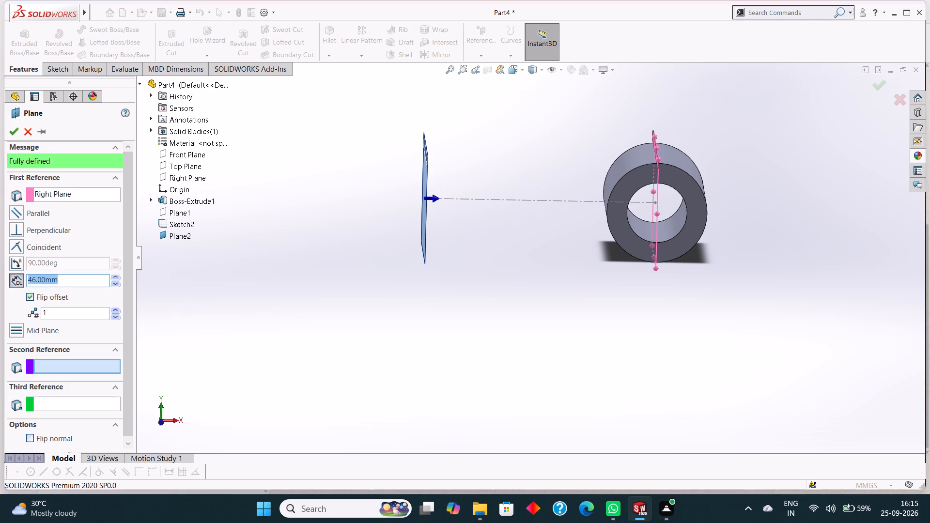
pyautogui.moveTo(56, 283); pyautogui.dragTo(25, 282)
pyautogui.write('58')
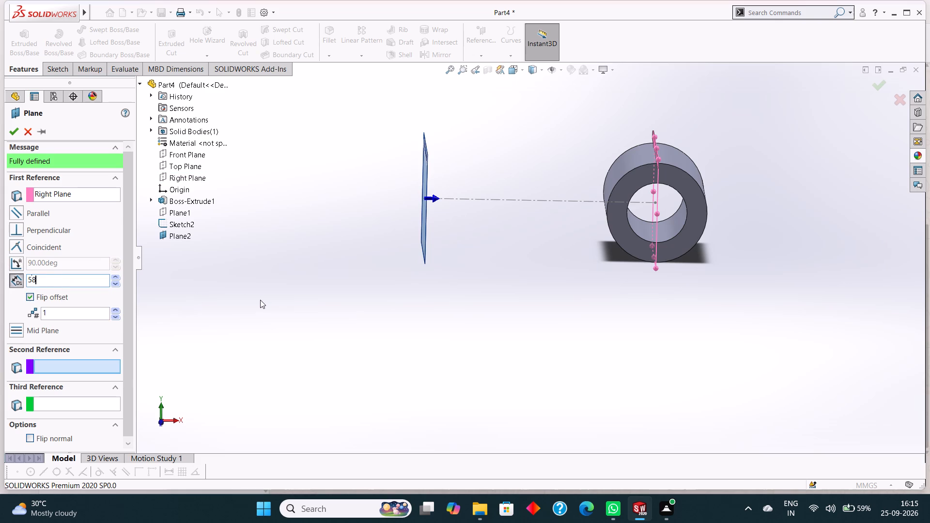
pyautogui.press('Return')
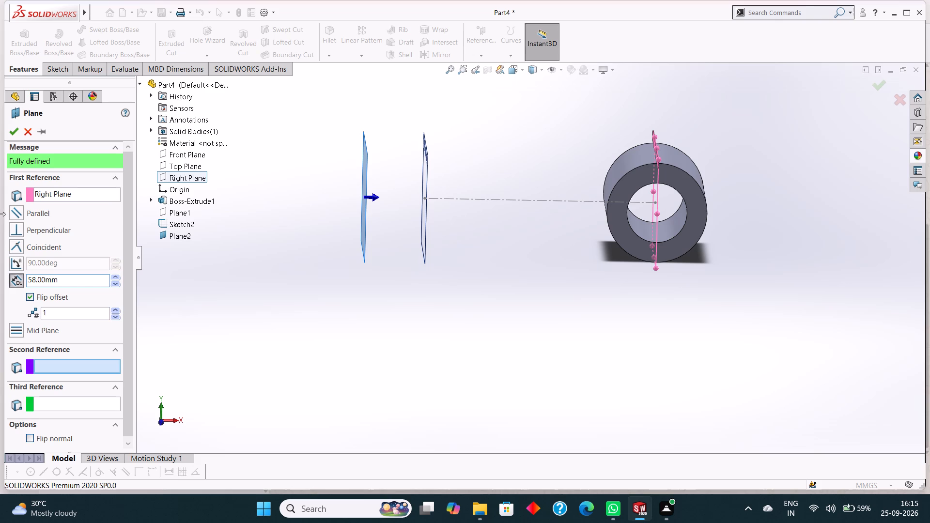
pyautogui.click(12, 133)
pyautogui.click(444, 369)
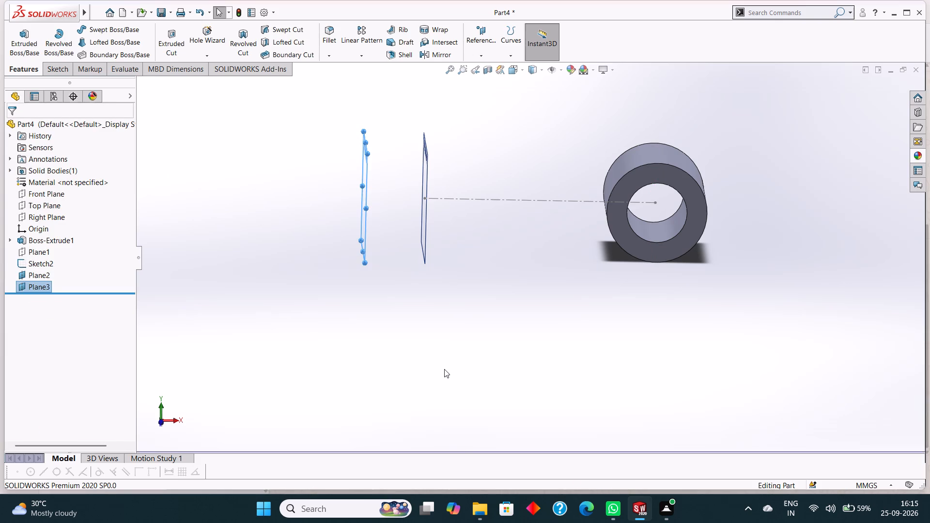
# Examine the new 58 mm offset plane face-on and obliquely relative to the 46 mm plane and the hollow cylinder.
pyautogui.moveTo(449, 370); pyautogui.dragTo(438, 356, button='middle')
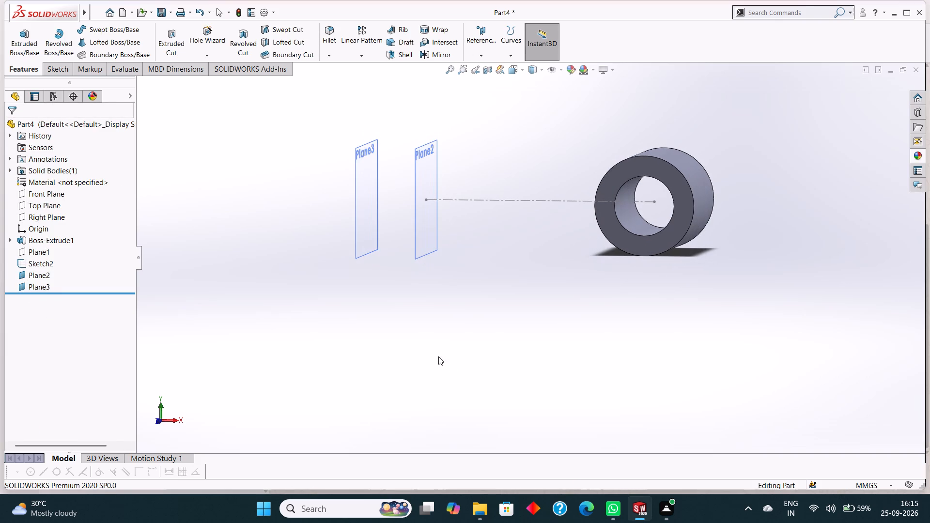
pyautogui.click(368, 175)
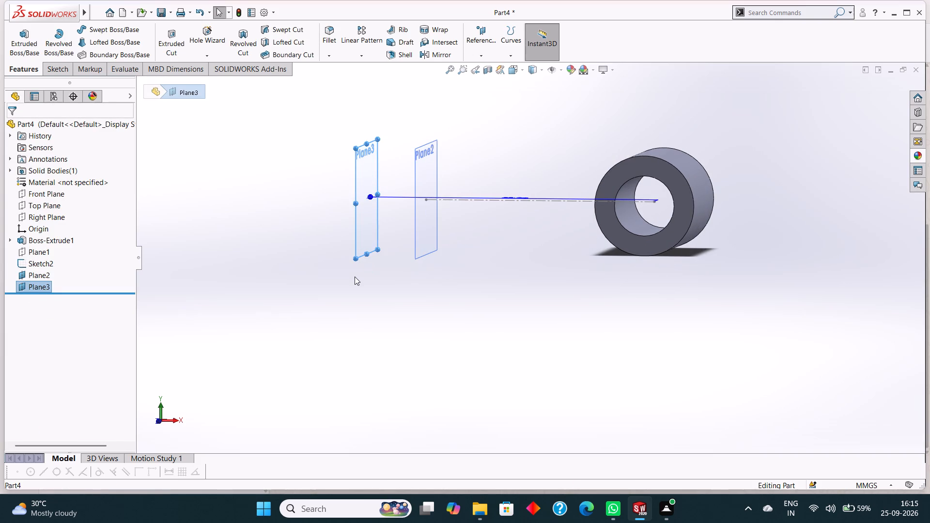
pyautogui.hotkey('ctrl', '8')
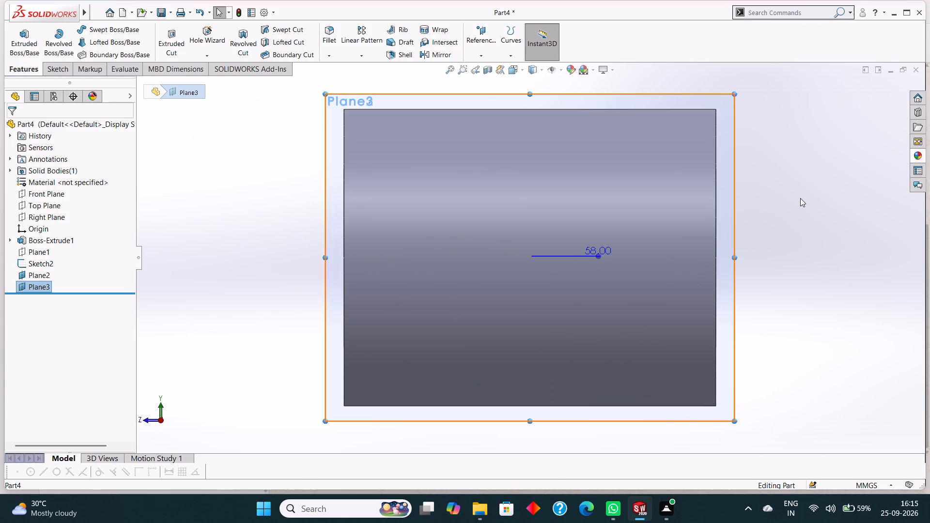
pyautogui.moveTo(800, 198); pyautogui.dragTo(808, 200, button='middle')
pyautogui.moveTo(826, 173); pyautogui.dragTo(832, 173, button='middle')
pyautogui.scroll(4, 836, 173)
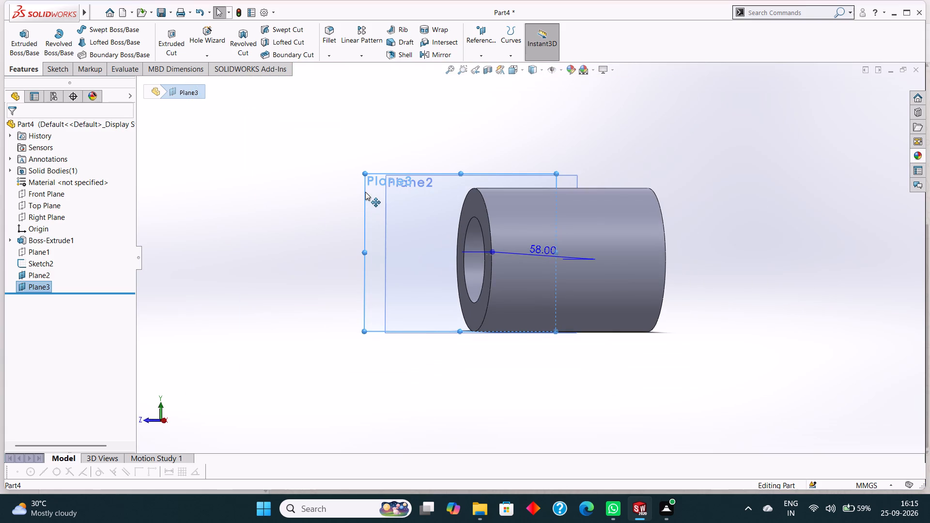
pyautogui.click(365, 192)
pyautogui.hotkey('ctrl', '8')
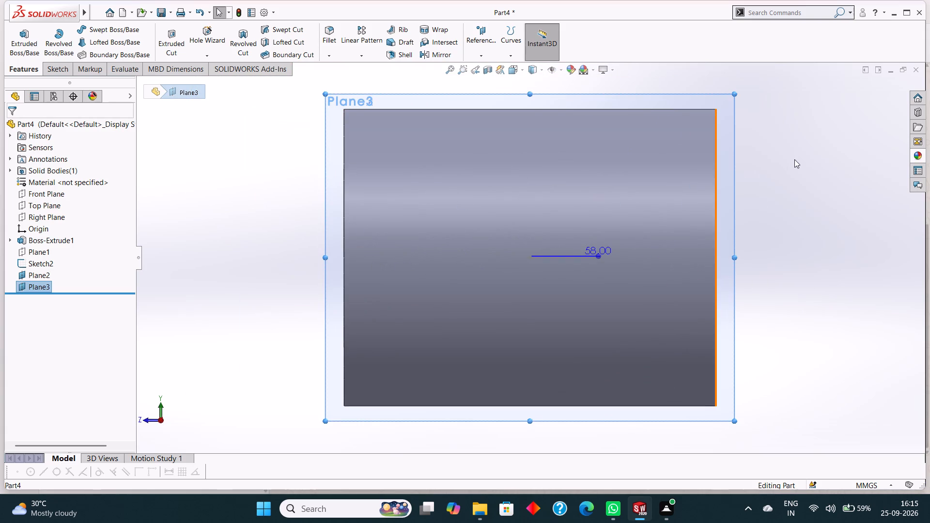
pyautogui.moveTo(800, 159); pyautogui.dragTo(828, 185, button='middle')
pyautogui.scroll(3, 790, 185)
pyautogui.click(296, 108)
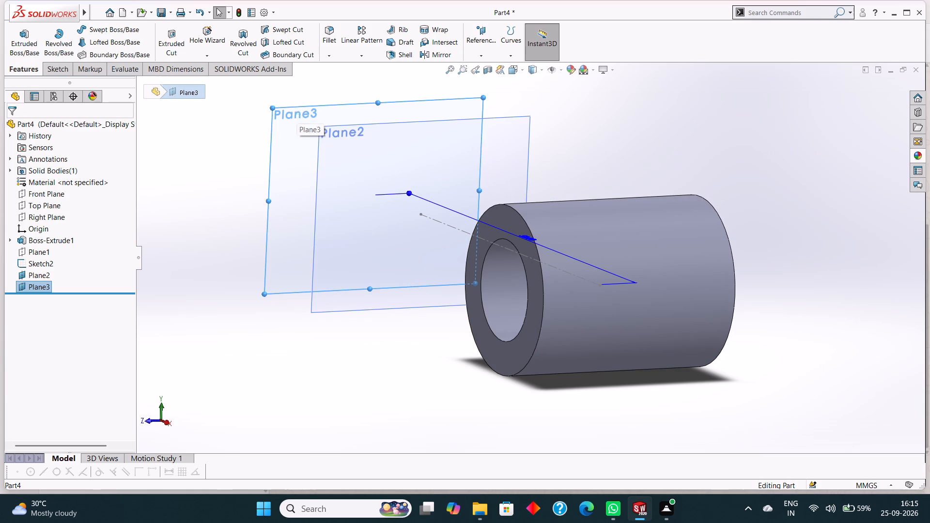
pyautogui.hotkey('ctrl', '8')
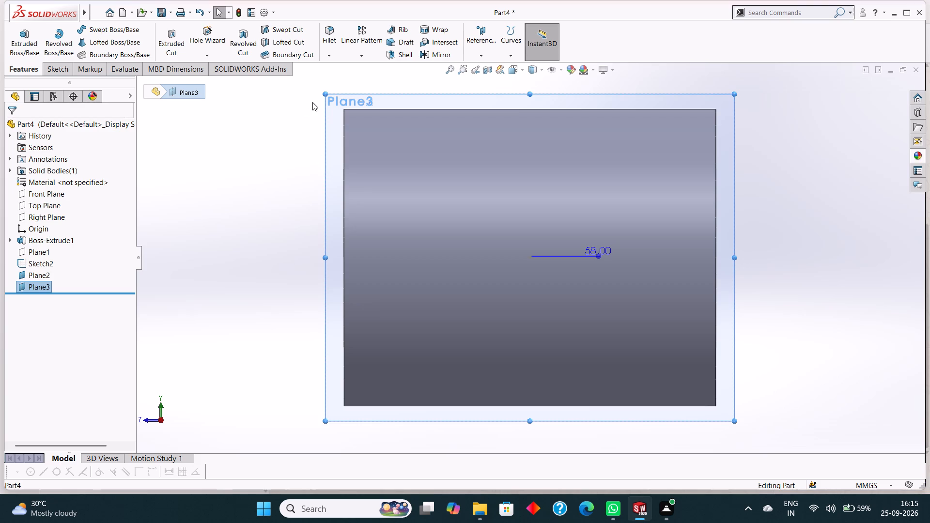
# Start a new sketch on the plane offset 58 mm from the Right Plane.
pyautogui.click(43, 288)
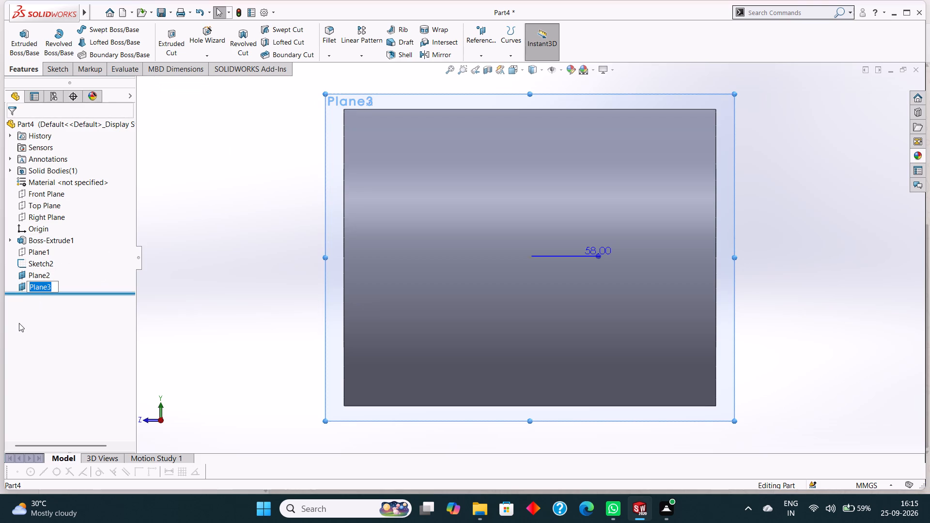
pyautogui.click(19, 323)
pyautogui.rightClick(35, 287)
pyautogui.click(46, 271)
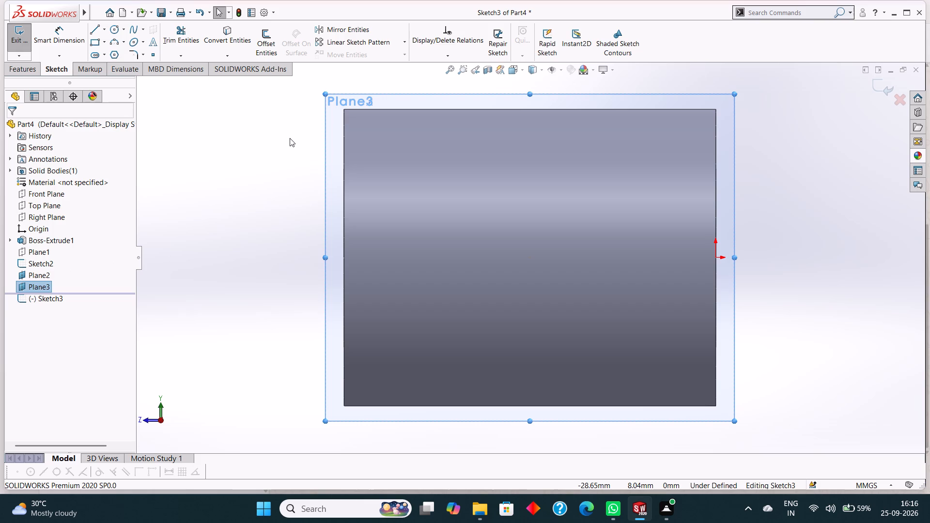
pyautogui.click(333, 96)
pyautogui.hotkey('ctrl', '8')
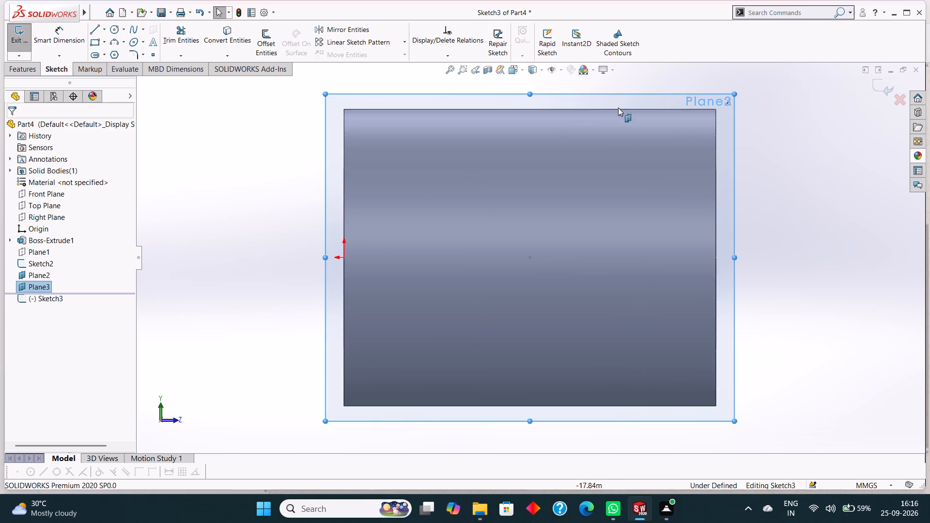
pyautogui.scroll(-1, 674, 154)
pyautogui.scroll(2, 660, 167)
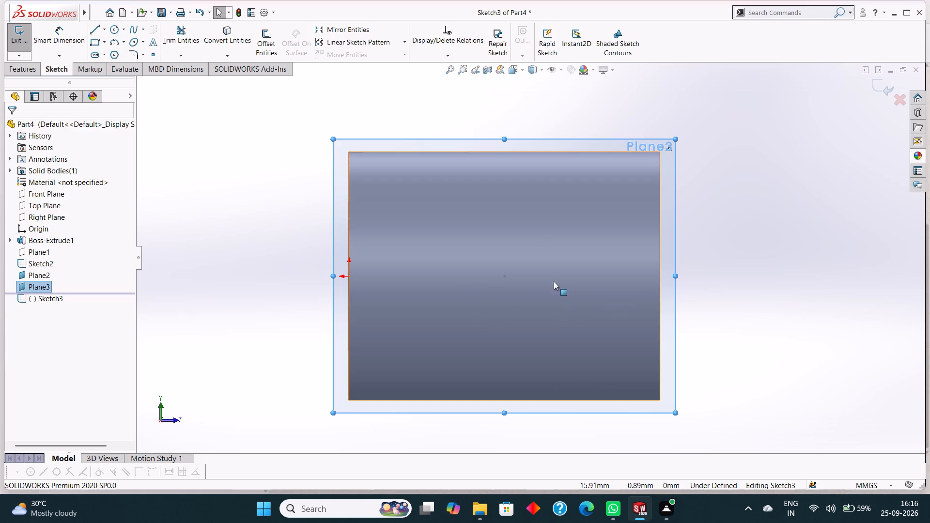
pyautogui.scroll(1, 476, 332)
pyautogui.scroll(1, 463, 295)
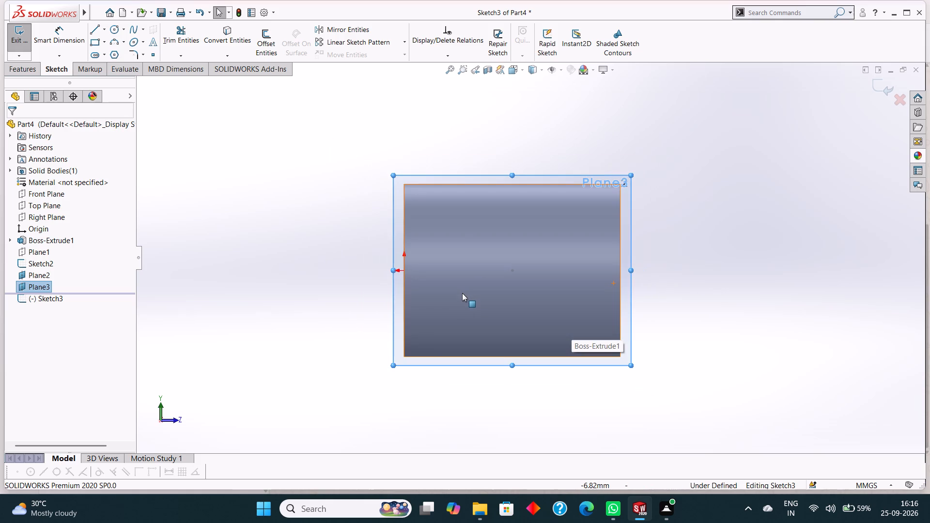
# Examine the 58 mm plane face-on and nearly edge-on against the 46 mm plane, the centerline and the hollow cylinder.
pyautogui.scroll(3, 462, 293)
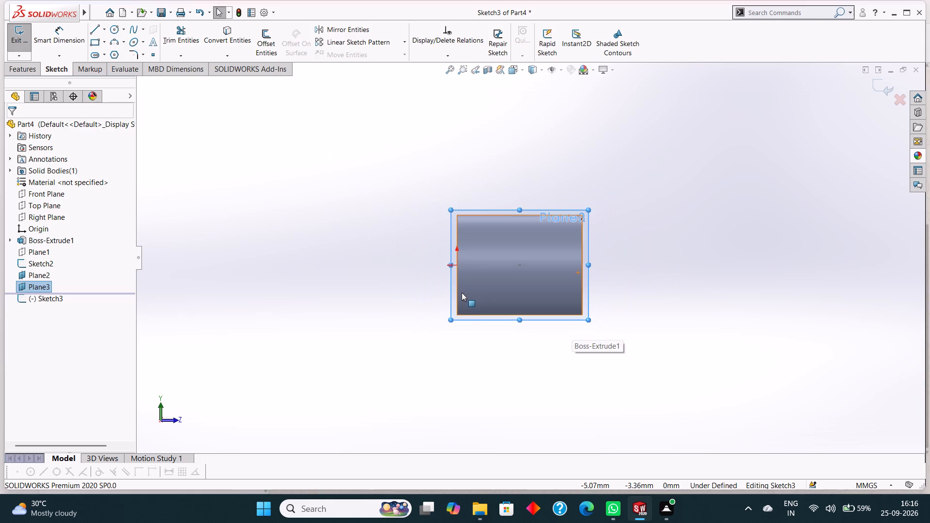
pyautogui.scroll(3, 462, 292)
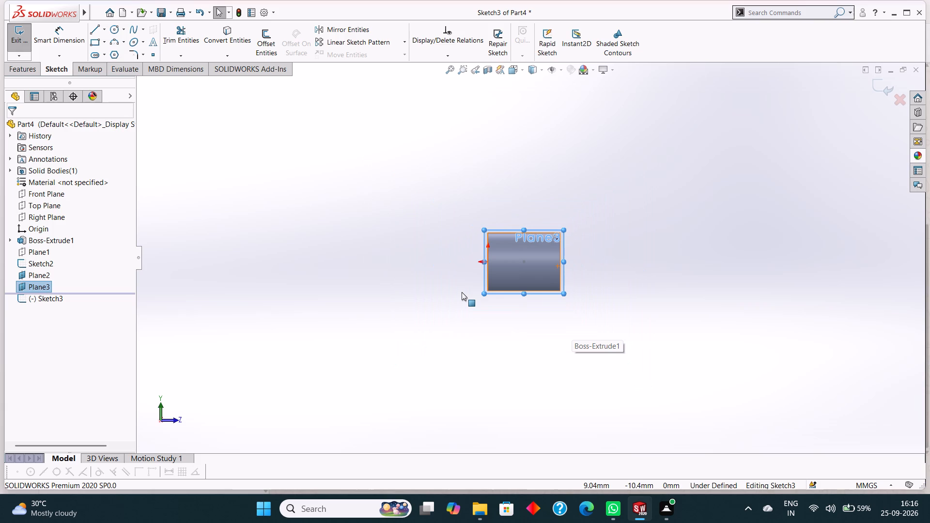
pyautogui.scroll(-1, 462, 292)
pyautogui.scroll(2, 462, 292)
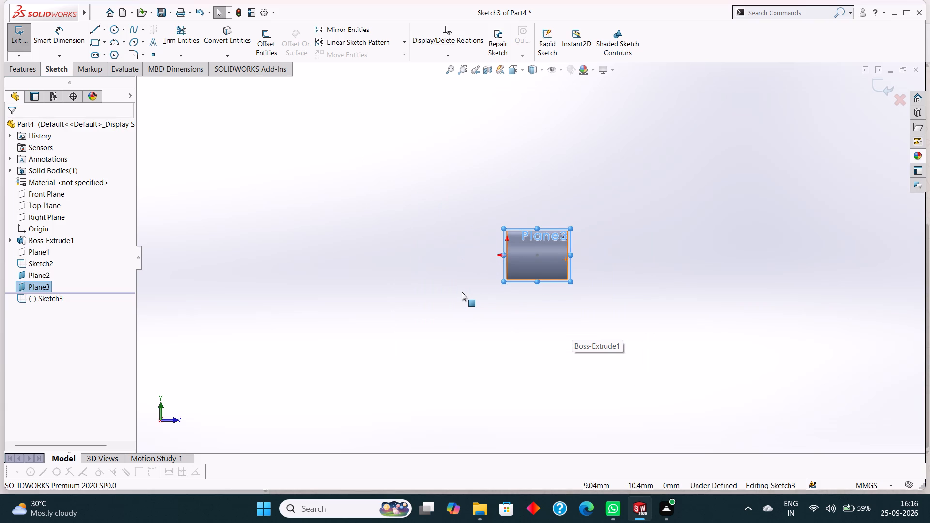
pyautogui.scroll(2, 462, 292)
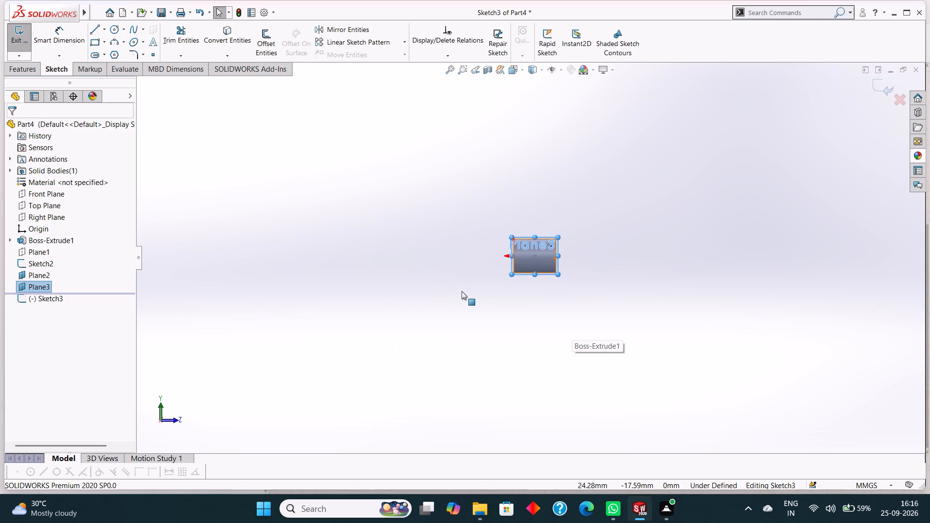
pyautogui.scroll(1, 462, 291)
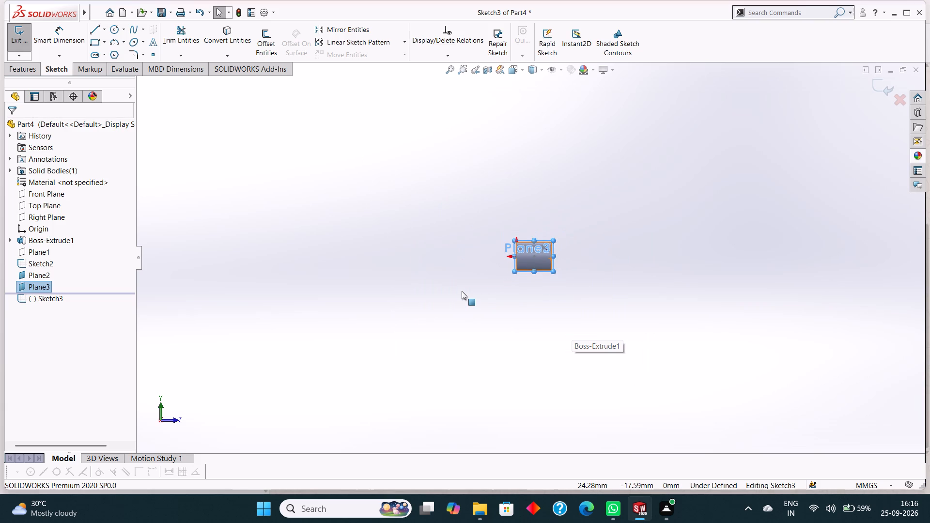
pyautogui.scroll(1, 462, 291)
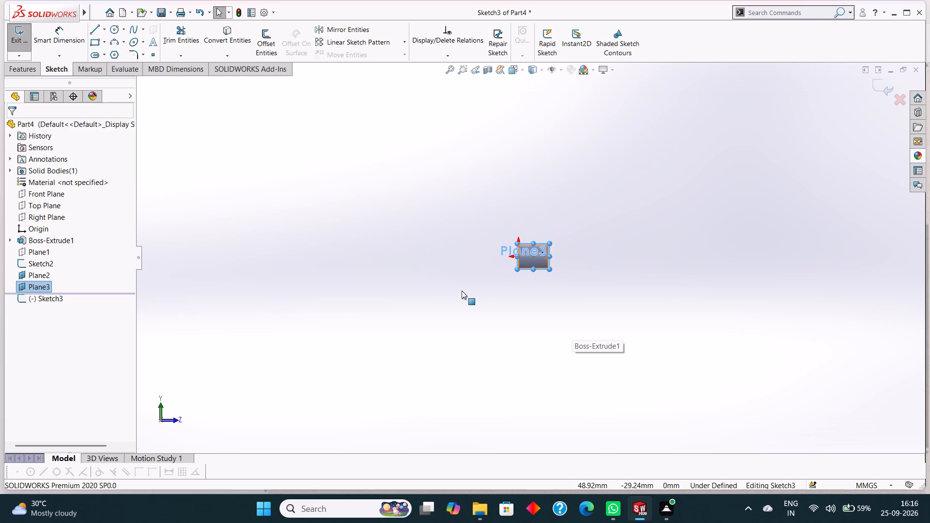
pyautogui.scroll(1, 462, 294)
pyautogui.scroll(-2, 462, 294)
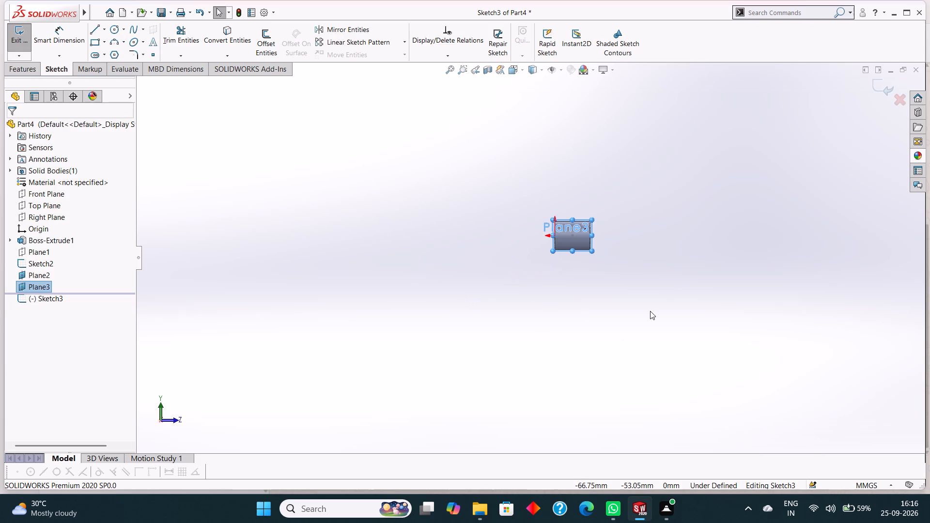
pyautogui.moveTo(650, 311); pyautogui.dragTo(555, 332, button='middle')
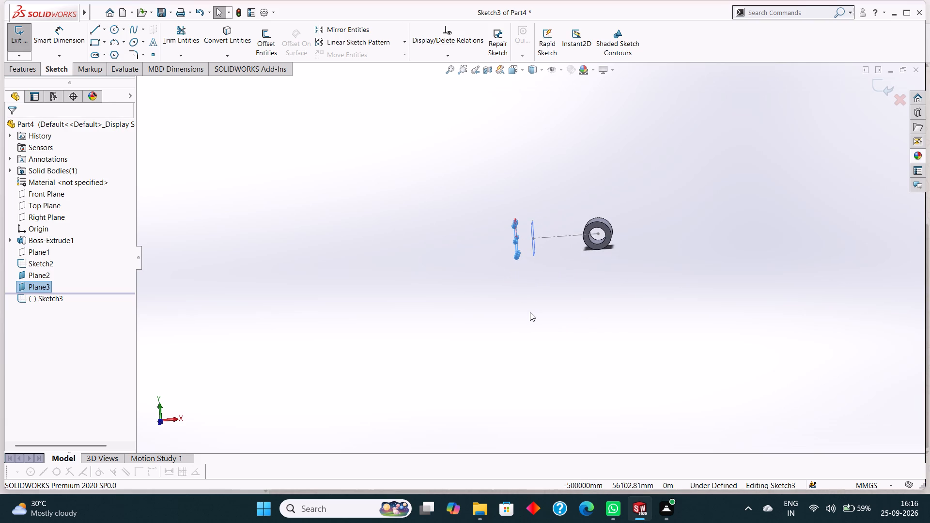
# Undo the new sketch and the reference plane offset 58 mm from the Right Plane.
pyautogui.press('Escape')
pyautogui.hotkey('ctrl', 'z')
pyautogui.hotkey('ctrl', 'z')
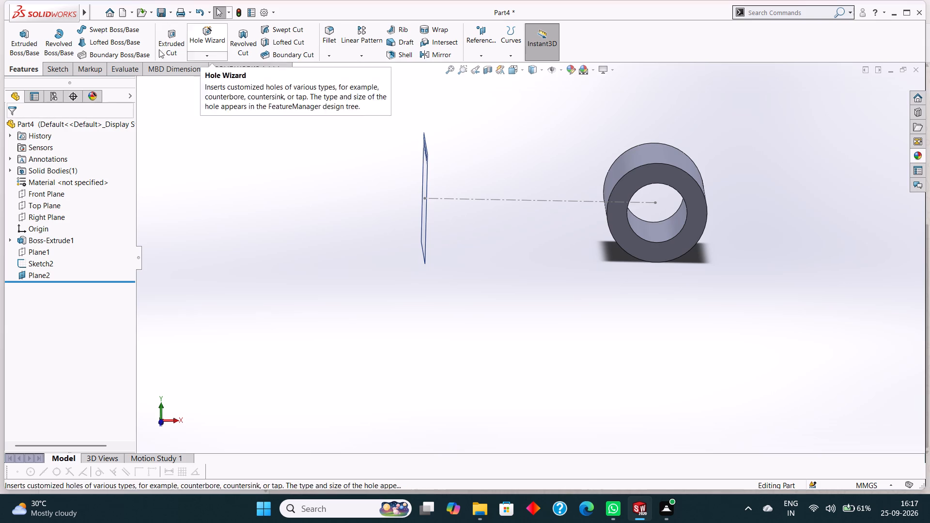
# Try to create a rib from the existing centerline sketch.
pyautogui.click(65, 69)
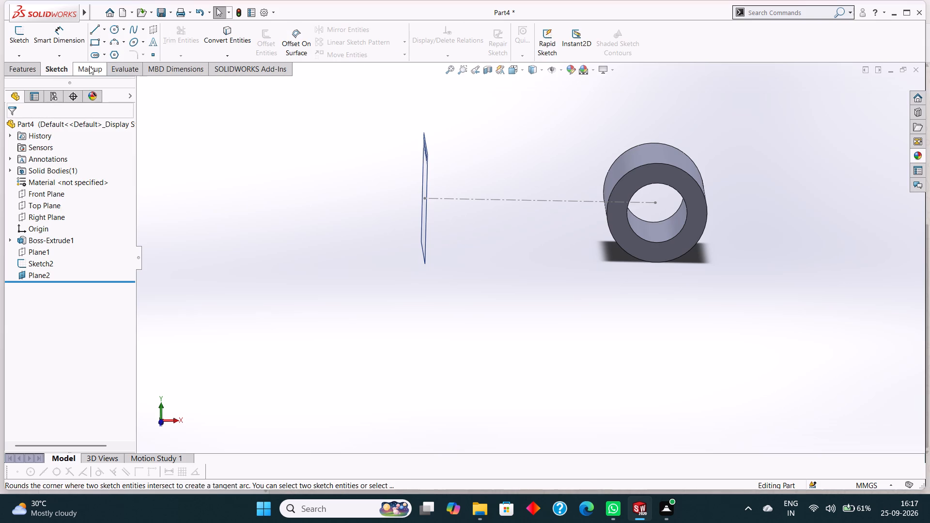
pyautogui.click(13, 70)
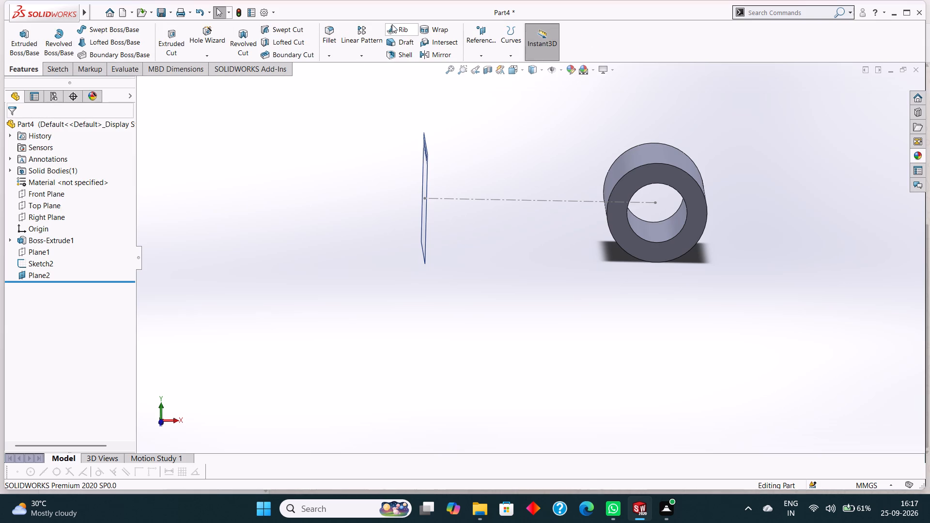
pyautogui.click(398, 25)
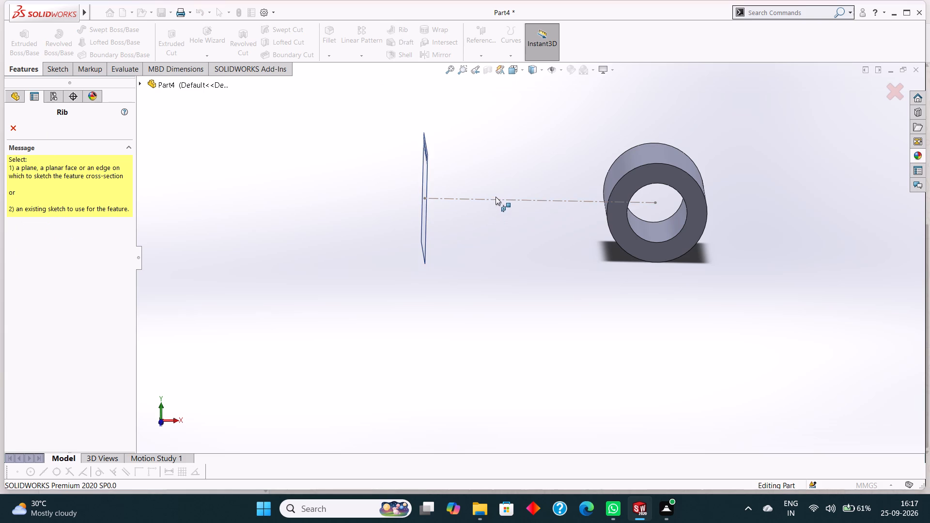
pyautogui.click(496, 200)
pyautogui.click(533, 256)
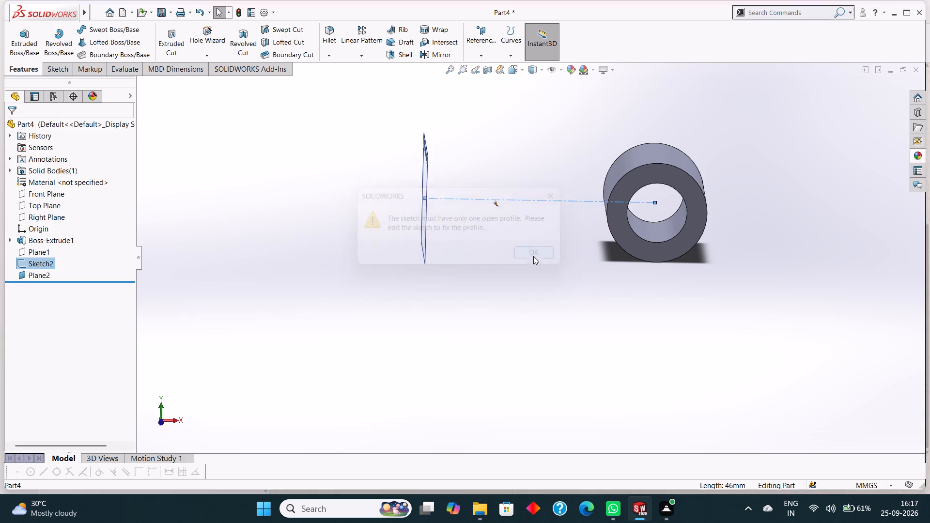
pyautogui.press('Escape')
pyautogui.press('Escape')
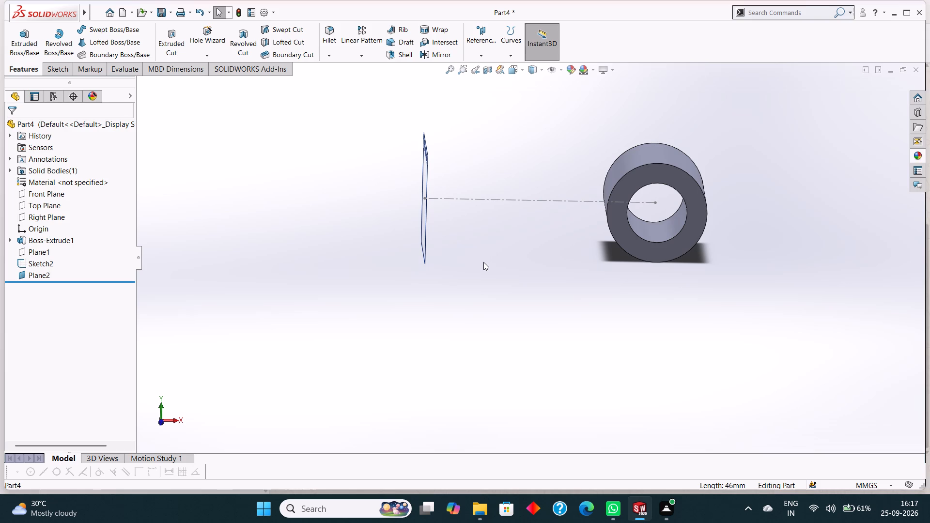
# Start a new sketch on the plane offset 46 mm from the Right Plane, viewed face-on.
pyautogui.moveTo(483, 262); pyautogui.dragTo(528, 276, button='middle')
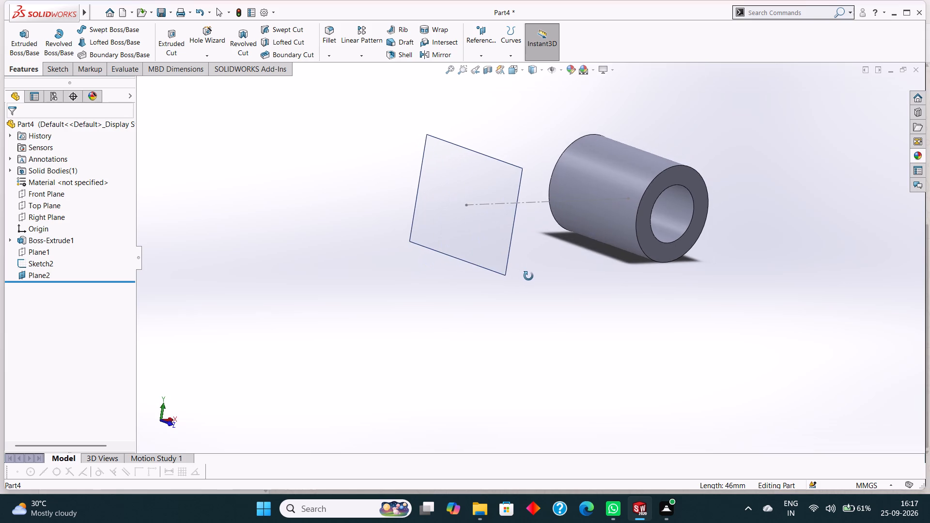
pyautogui.moveTo(528, 276); pyautogui.dragTo(540, 278, button='middle')
pyautogui.click(500, 186)
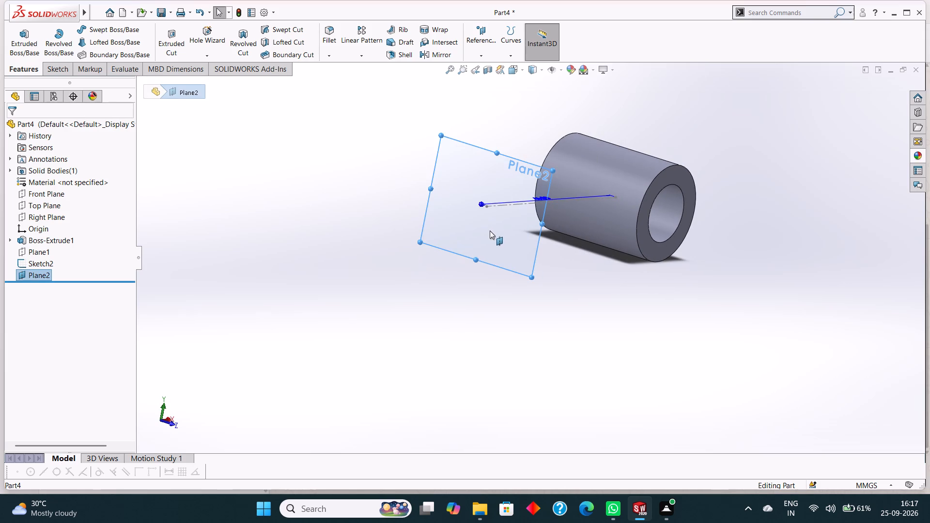
pyautogui.hotkey('ctrl', '8')
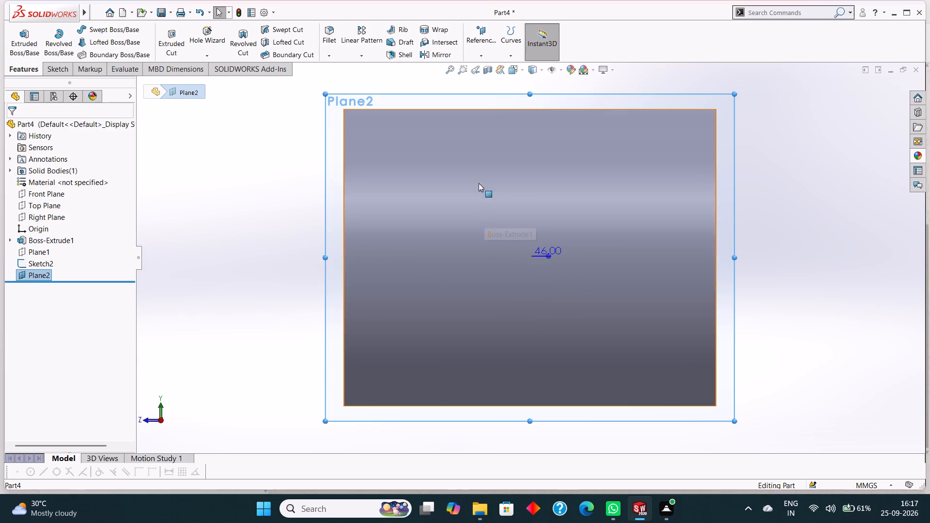
pyautogui.click(522, 94)
pyautogui.hotkey('ctrl', '8')
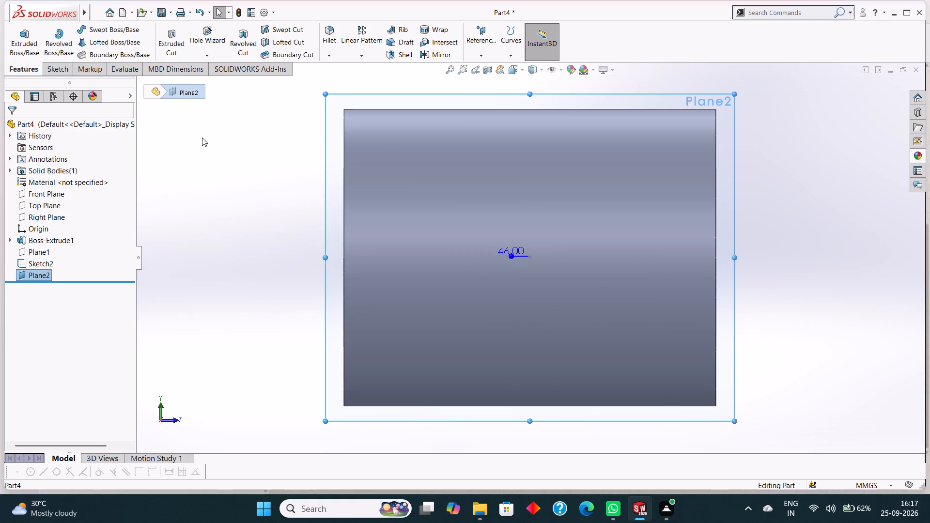
pyautogui.rightClick(566, 113)
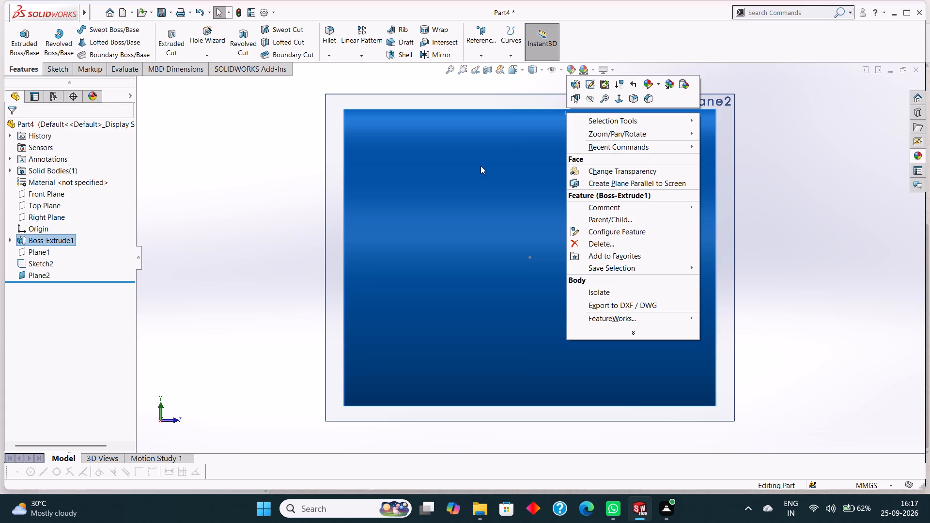
pyautogui.press('Escape')
pyautogui.rightClick(449, 97)
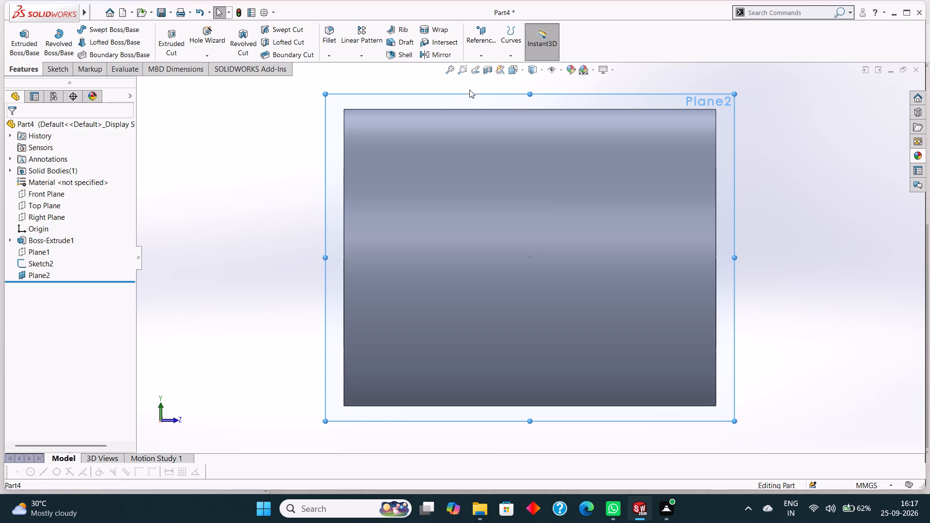
pyautogui.click(469, 85)
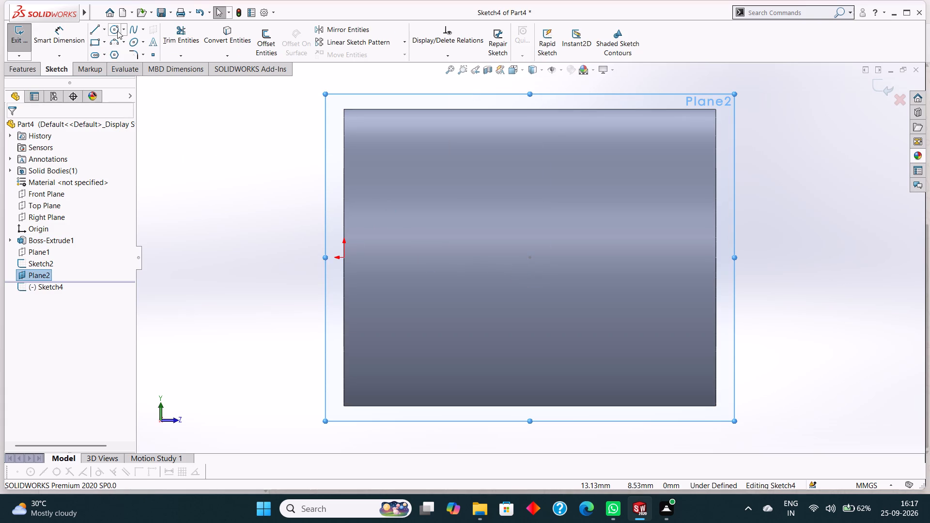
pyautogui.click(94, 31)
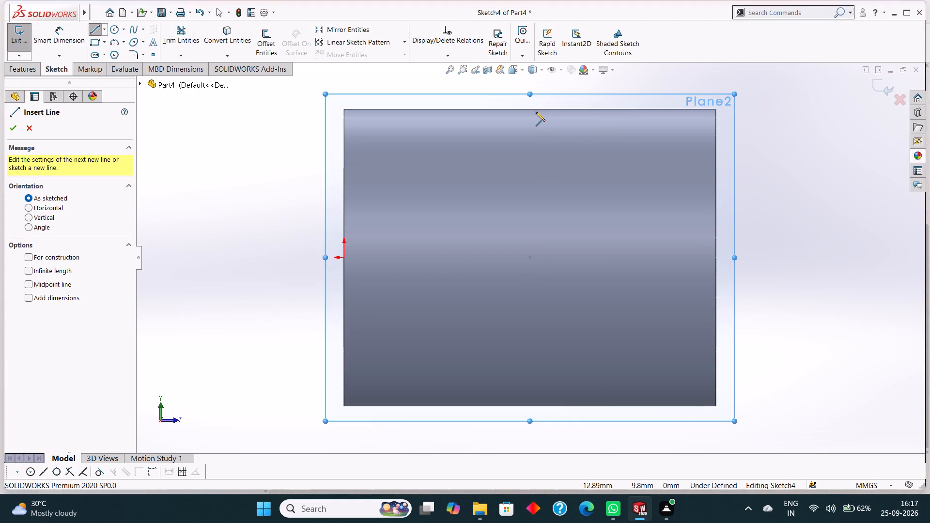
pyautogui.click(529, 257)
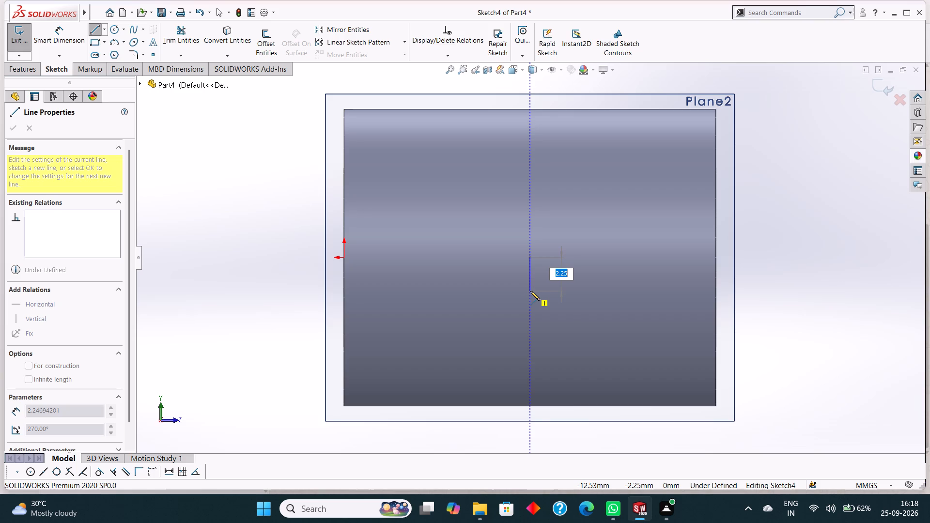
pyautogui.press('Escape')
# Sketch a 4 mm horizontal line on the 46 mm plane from the centerline's end point, heading away from the origin.
pyautogui.moveTo(825, 247); pyautogui.dragTo(785, 251, button='middle')
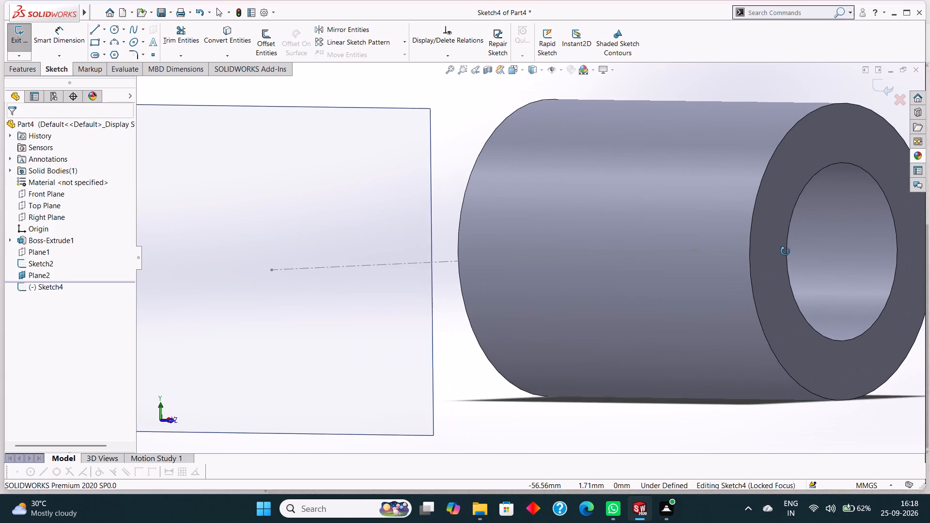
pyautogui.moveTo(785, 251); pyautogui.dragTo(785, 251, button='middle')
pyautogui.scroll(1, 746, 280)
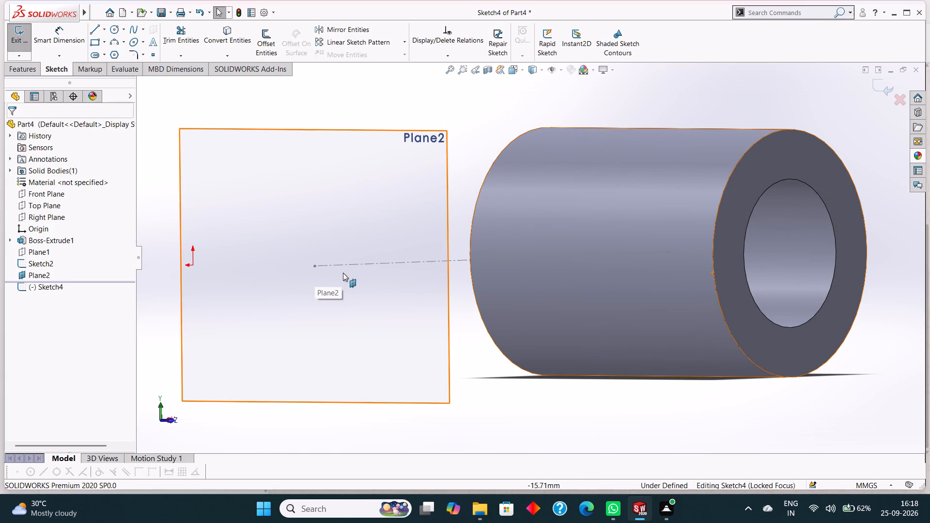
pyautogui.click(377, 131)
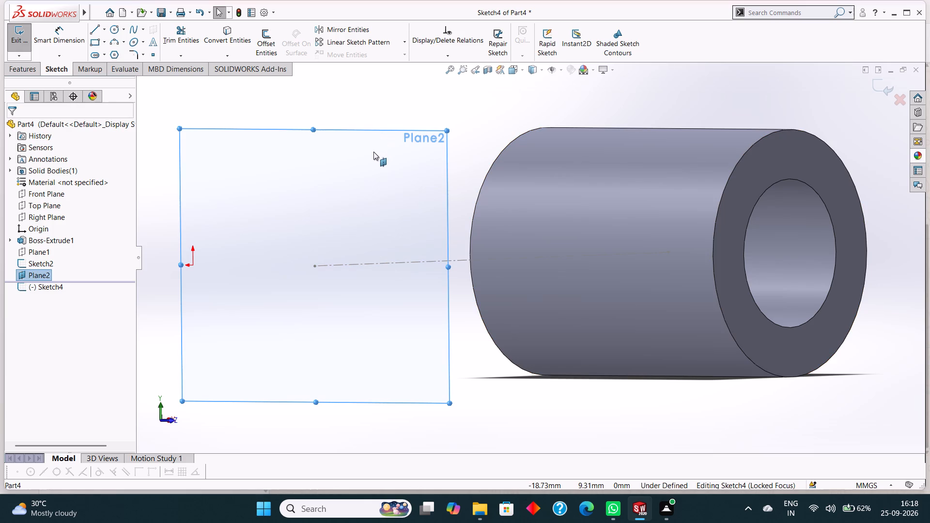
pyautogui.hotkey('ctrl', '8')
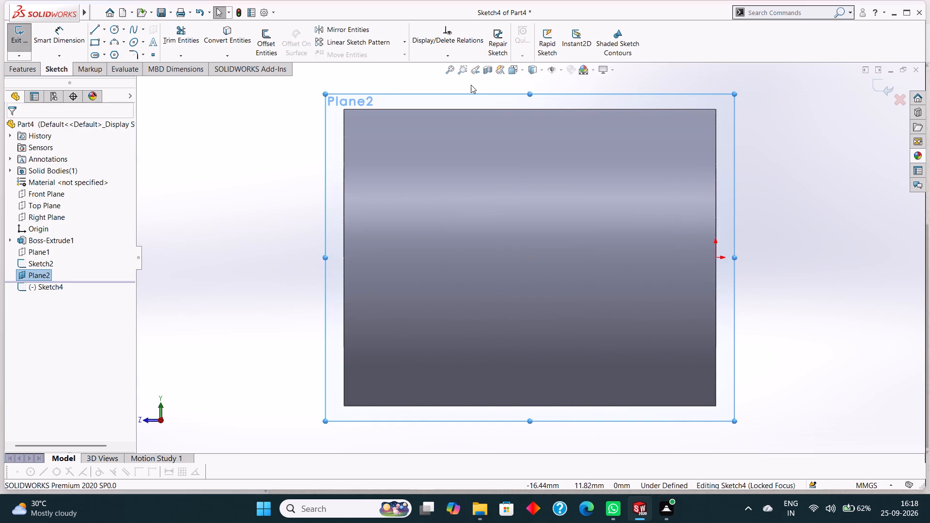
pyautogui.click(468, 91)
pyautogui.hotkey('ctrl', '8')
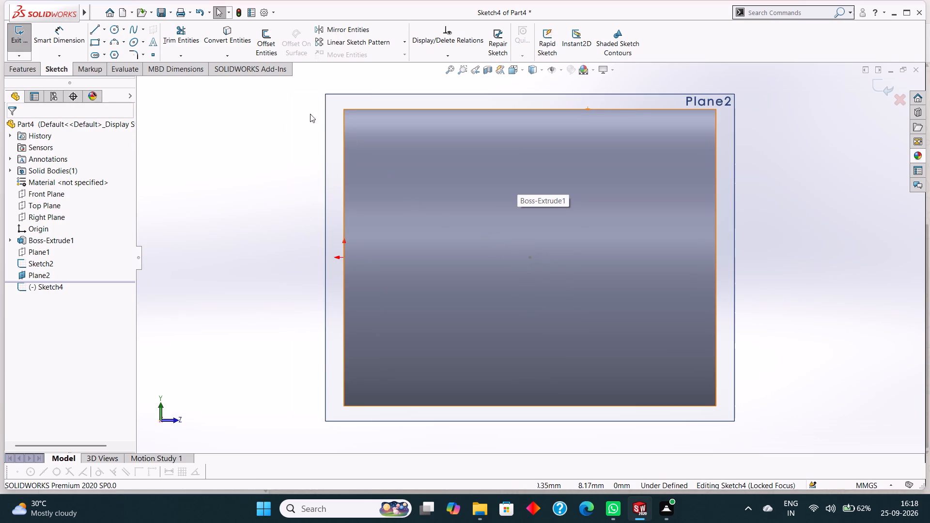
pyautogui.click(98, 28)
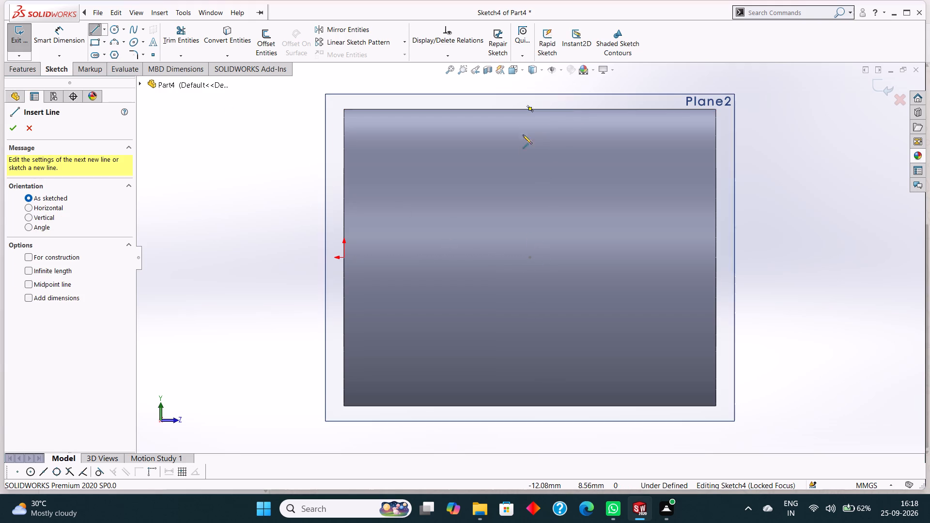
pyautogui.click(530, 257)
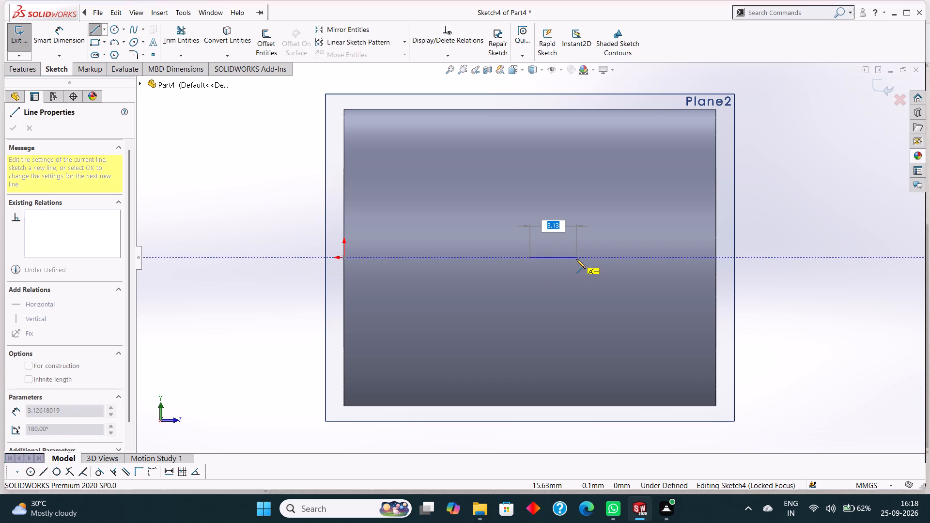
pyautogui.press('4')
pyautogui.press('Return')
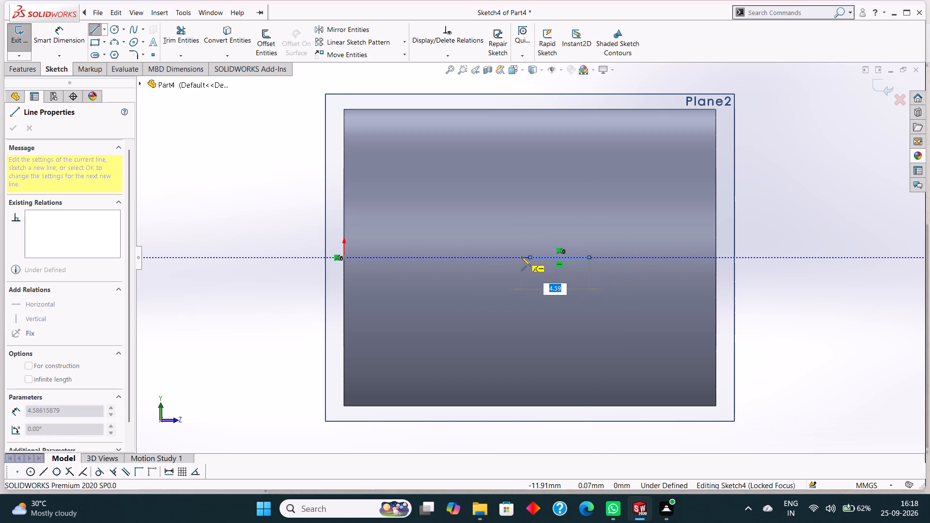
pyautogui.rightClick(576, 292)
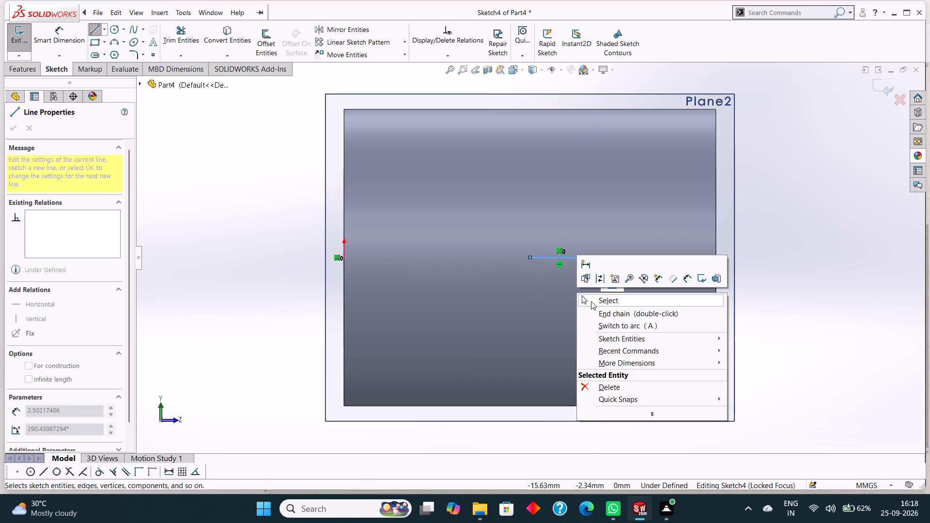
pyautogui.click(591, 301)
# Sketch another 4 mm horizontal line from the centerline's end point, heading toward the origin.
pyautogui.click(92, 28)
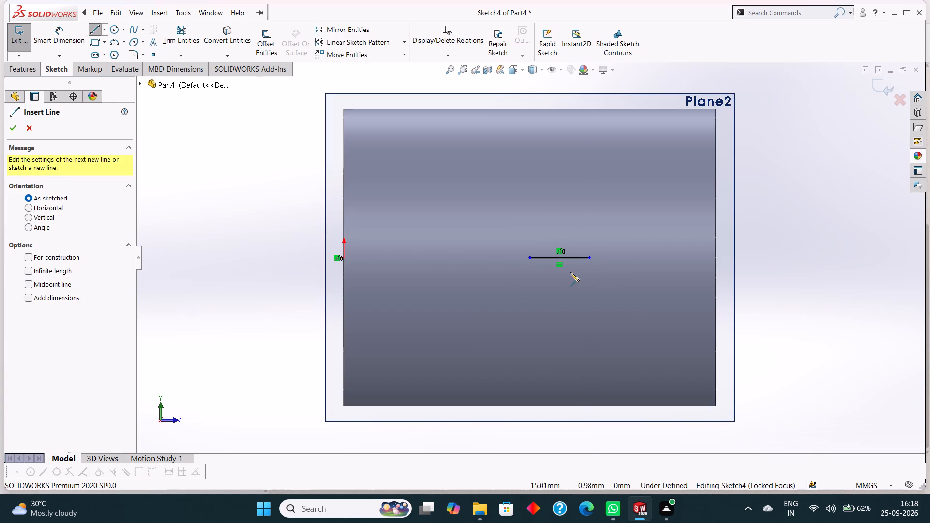
pyautogui.click(529, 257)
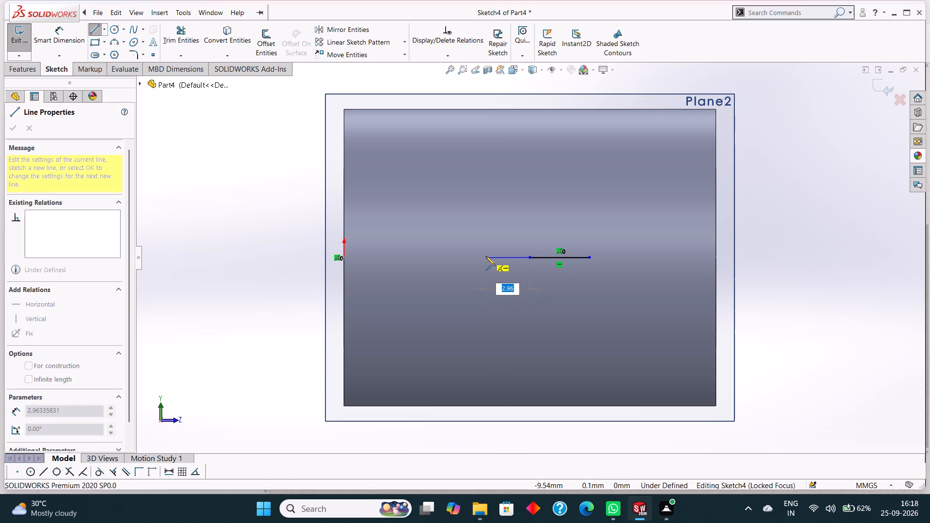
pyautogui.press('4')
pyautogui.press('Return')
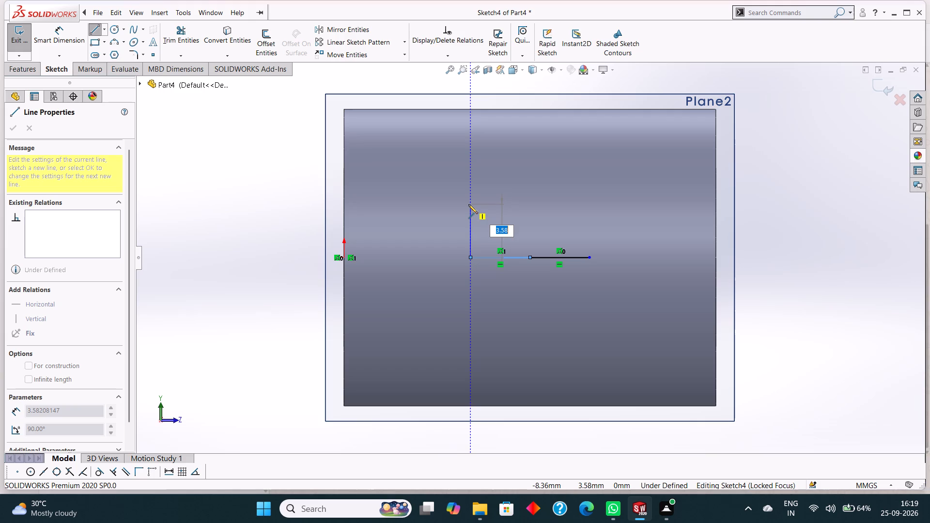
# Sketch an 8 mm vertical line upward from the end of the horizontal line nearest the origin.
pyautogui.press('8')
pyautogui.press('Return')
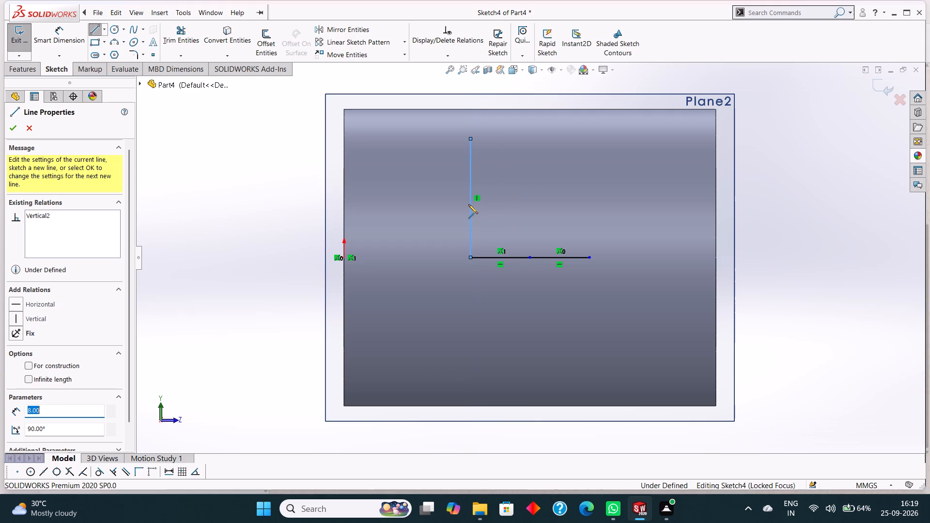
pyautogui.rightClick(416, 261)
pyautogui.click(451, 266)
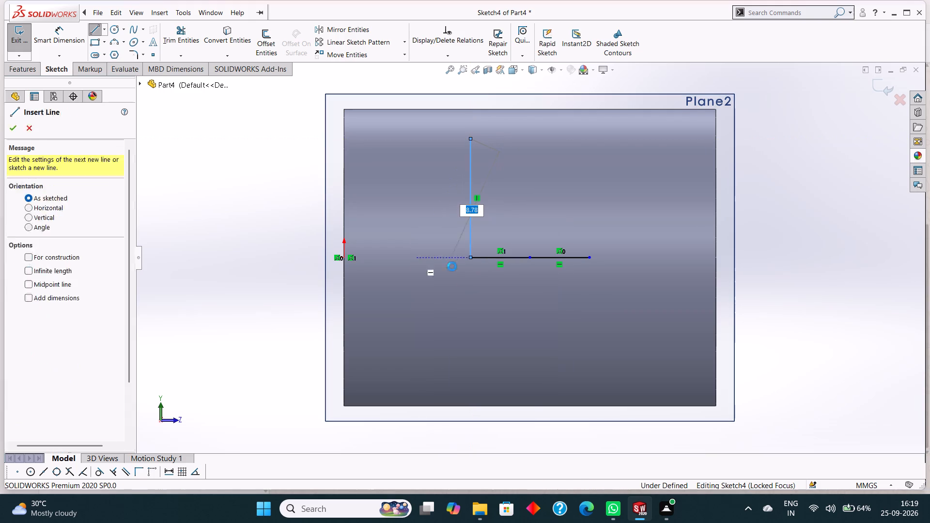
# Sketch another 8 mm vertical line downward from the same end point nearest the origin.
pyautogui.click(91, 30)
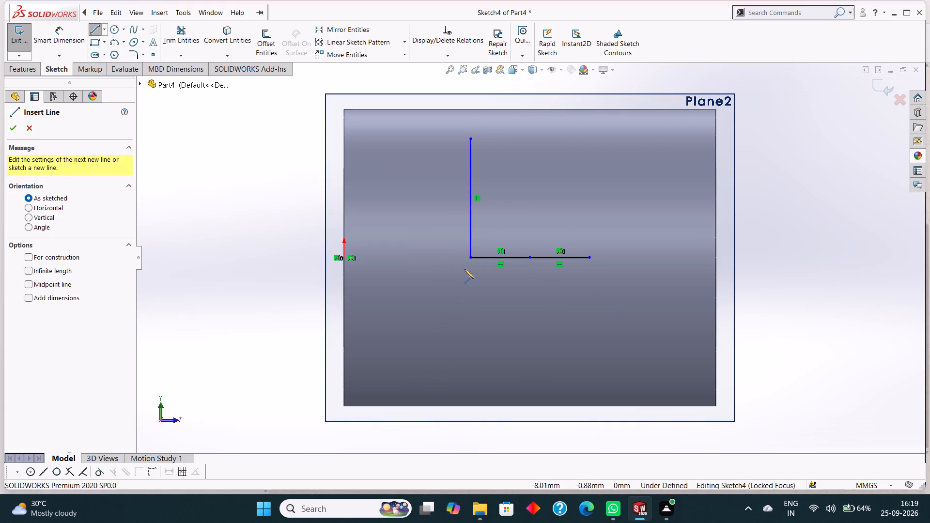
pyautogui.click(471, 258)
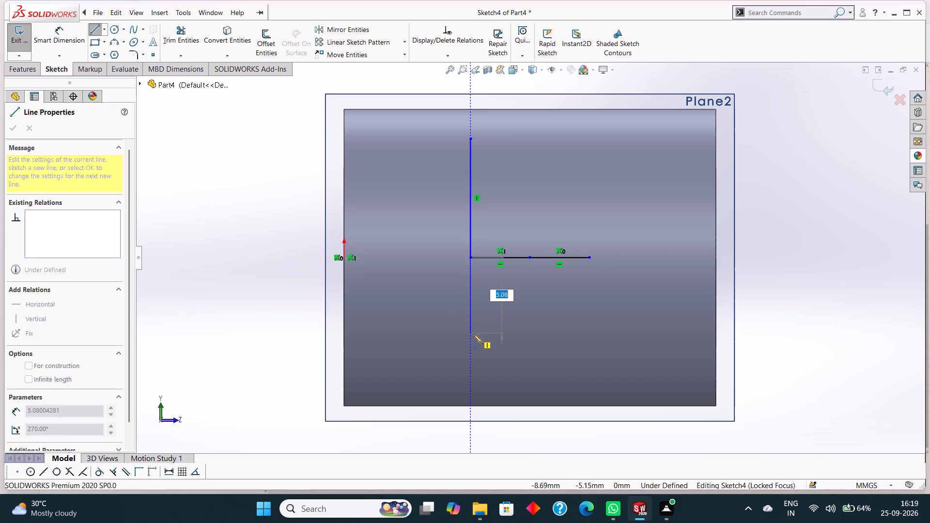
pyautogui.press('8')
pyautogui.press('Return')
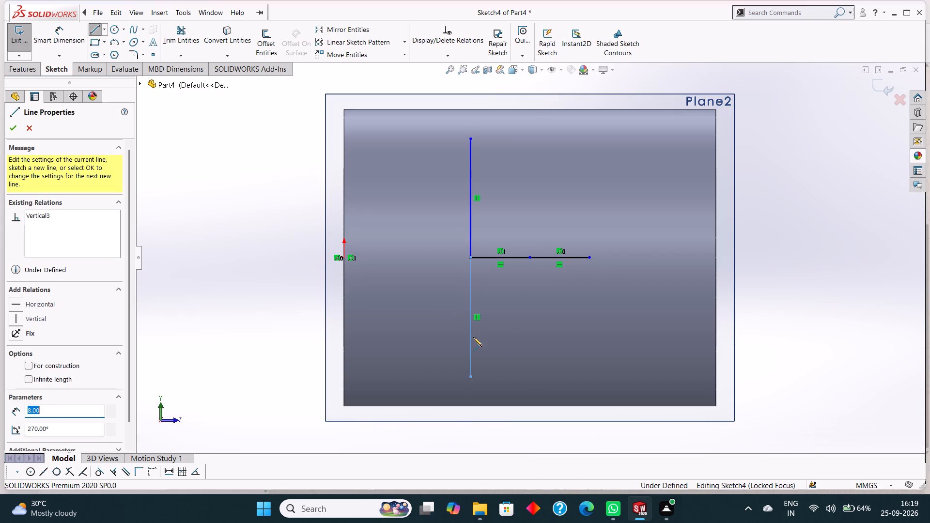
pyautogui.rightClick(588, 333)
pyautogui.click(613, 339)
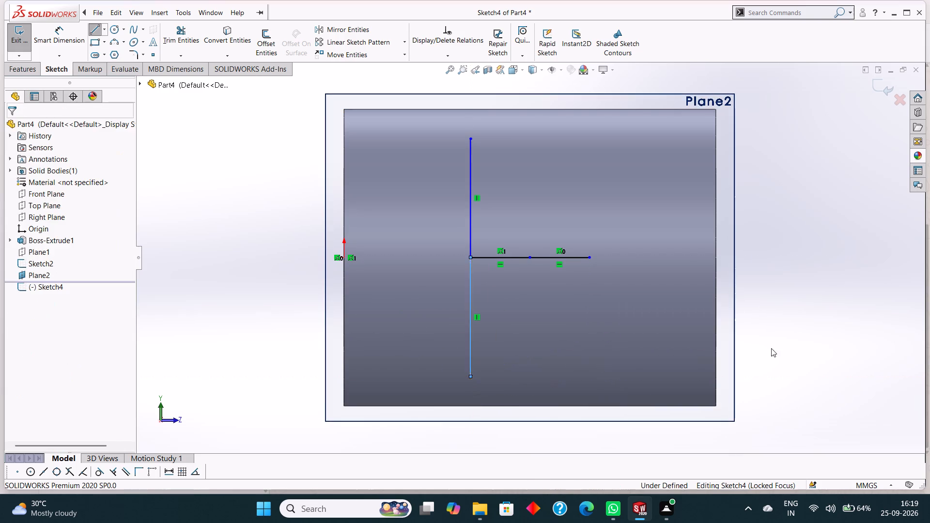
# Examine how the sketched lines on the 46 mm offset plane sit relative to the centerline and hollow cylinder.
pyautogui.scroll(1, 854, 334)
pyautogui.moveTo(855, 333); pyautogui.dragTo(807, 347, button='middle')
pyautogui.scroll(2, 732, 384)
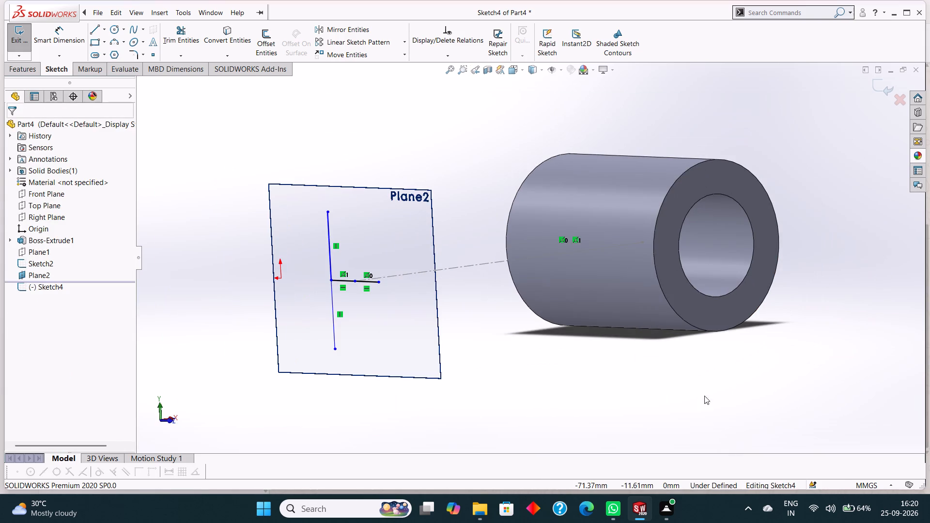
pyautogui.moveTo(675, 408); pyautogui.dragTo(657, 405, button='middle')
pyautogui.scroll(1, 605, 418)
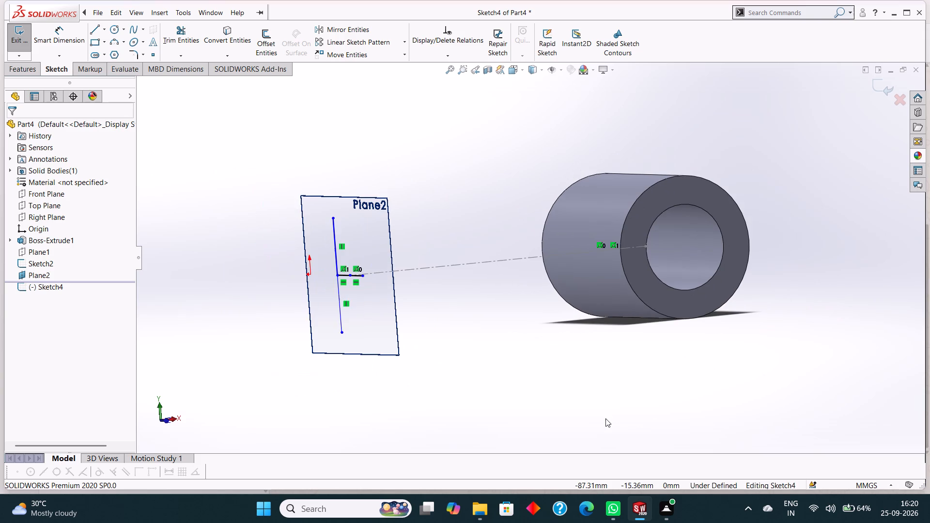
pyautogui.scroll(1, 605, 418)
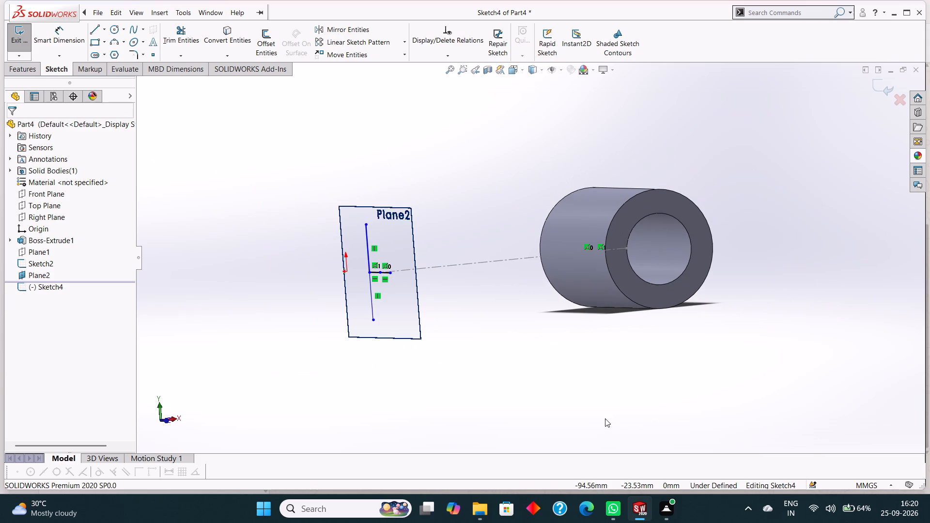
pyautogui.moveTo(605, 418); pyautogui.dragTo(596, 419, button='middle')
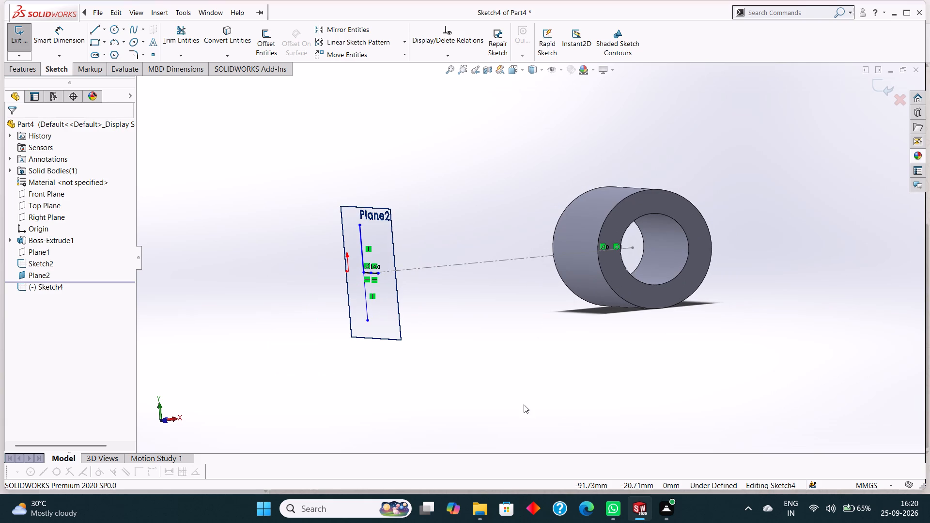
pyautogui.moveTo(541, 404); pyautogui.dragTo(567, 404, button='middle')
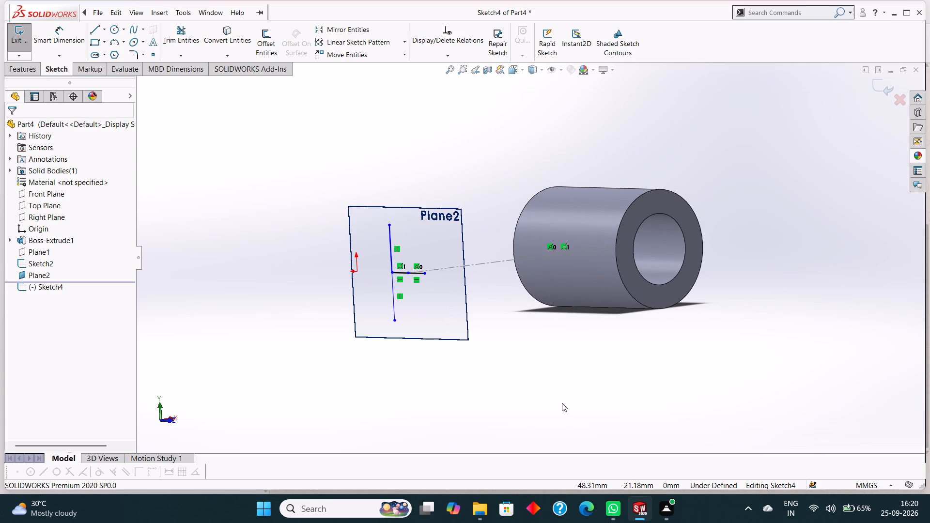
pyautogui.scroll(1, 562, 403)
pyautogui.scroll(-1, 473, 363)
pyautogui.moveTo(476, 363); pyautogui.dragTo(498, 361, button='middle')
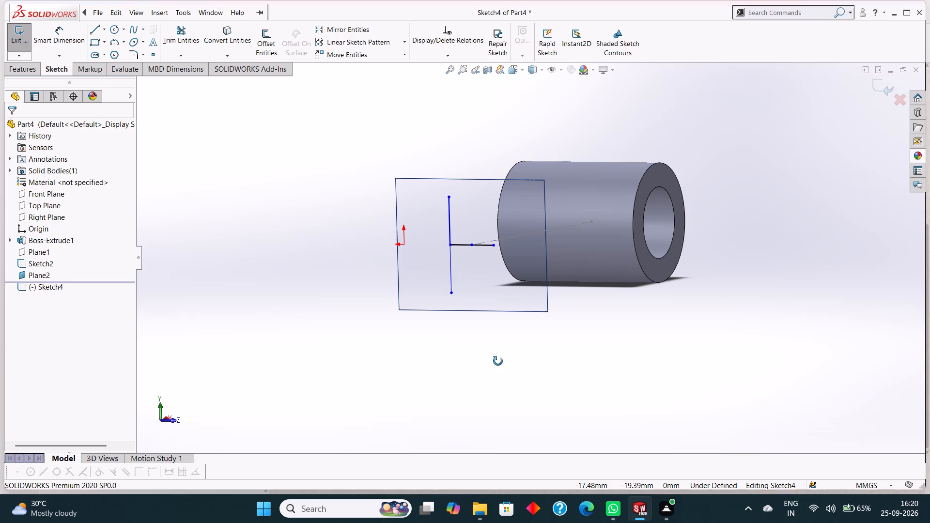
pyautogui.moveTo(498, 361); pyautogui.dragTo(494, 361, button='middle')
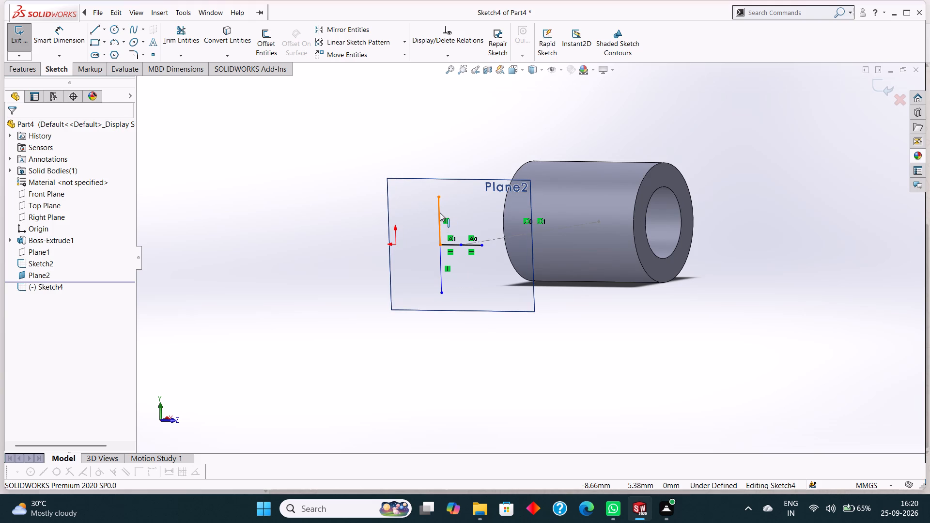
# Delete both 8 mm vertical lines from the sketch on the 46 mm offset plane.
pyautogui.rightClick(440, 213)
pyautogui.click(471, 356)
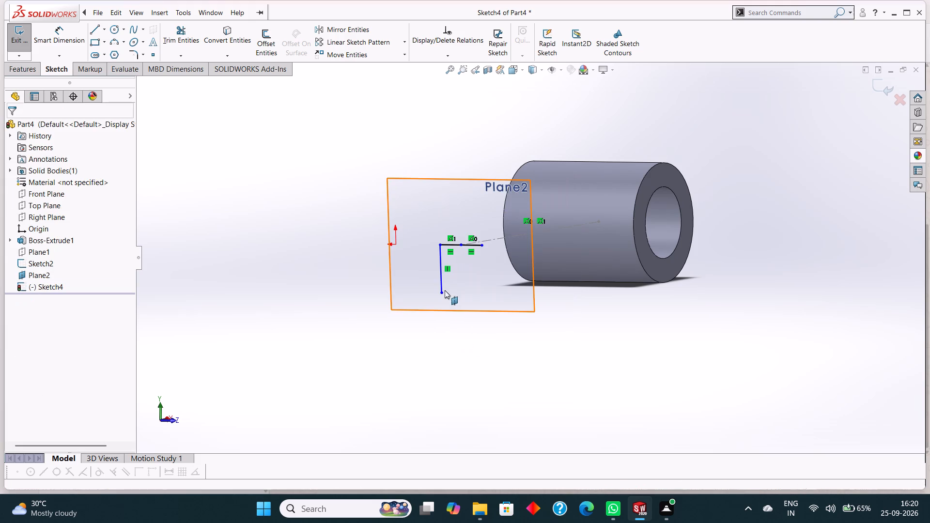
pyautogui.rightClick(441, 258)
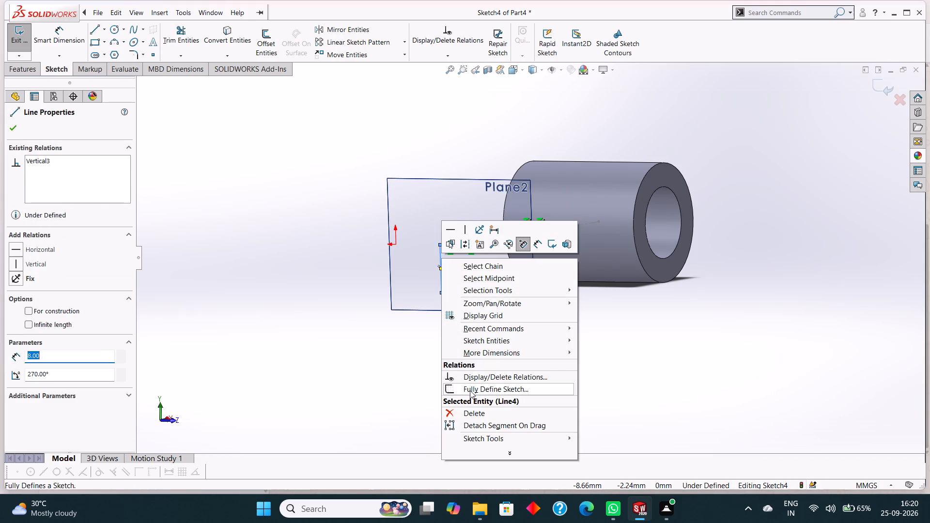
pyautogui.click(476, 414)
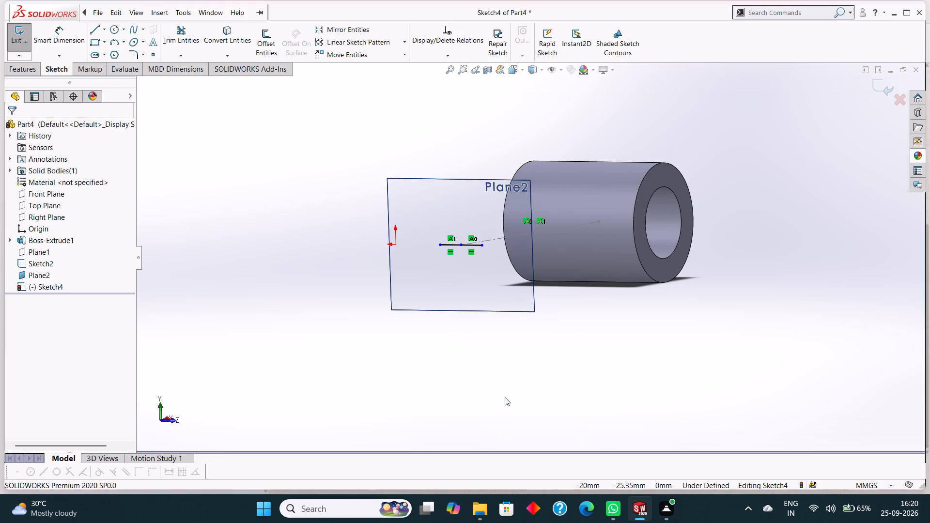
# Examine the two horizontal lines and the 46 mm offset plane against the hollow cylinder from several angles.
pyautogui.moveTo(505, 397); pyautogui.dragTo(498, 391, button='middle')
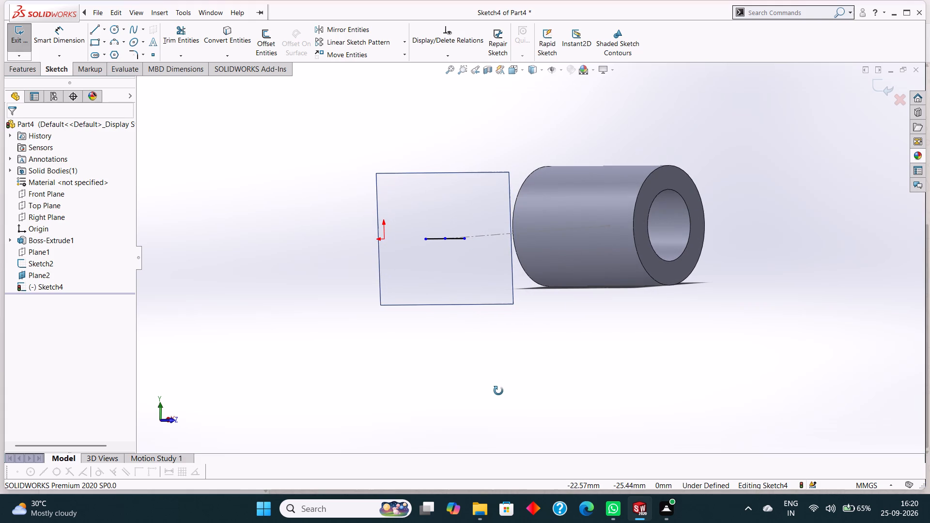
pyautogui.moveTo(498, 391); pyautogui.dragTo(496, 400, button='middle')
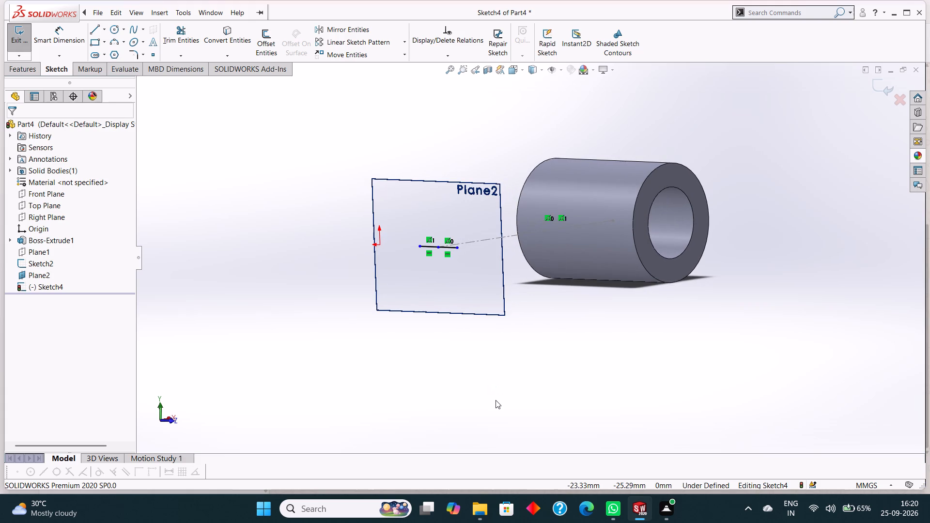
pyautogui.scroll(1, 496, 400)
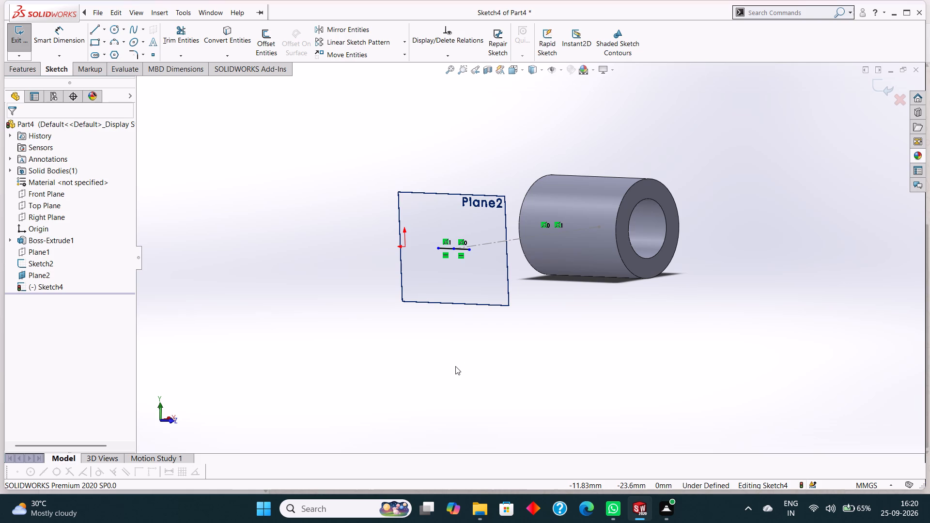
pyautogui.scroll(1, 455, 366)
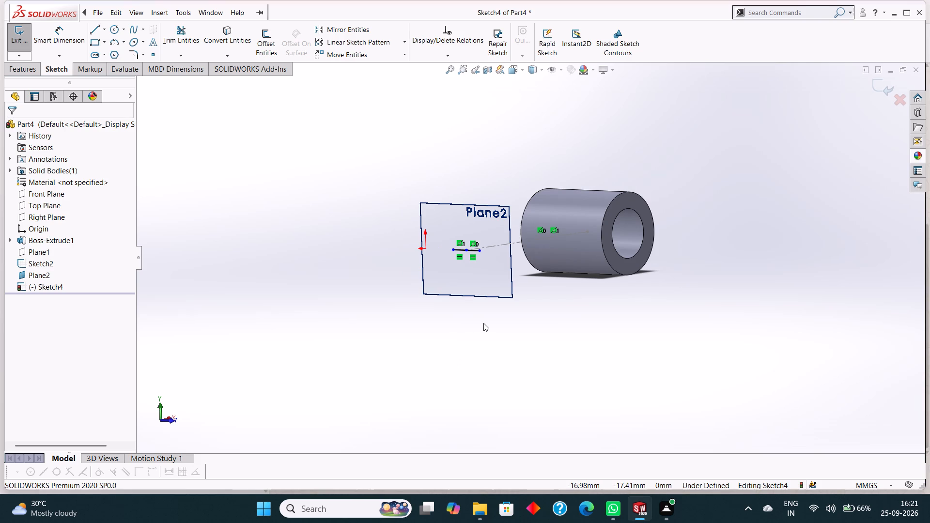
pyautogui.moveTo(483, 323); pyautogui.dragTo(444, 341, button='middle')
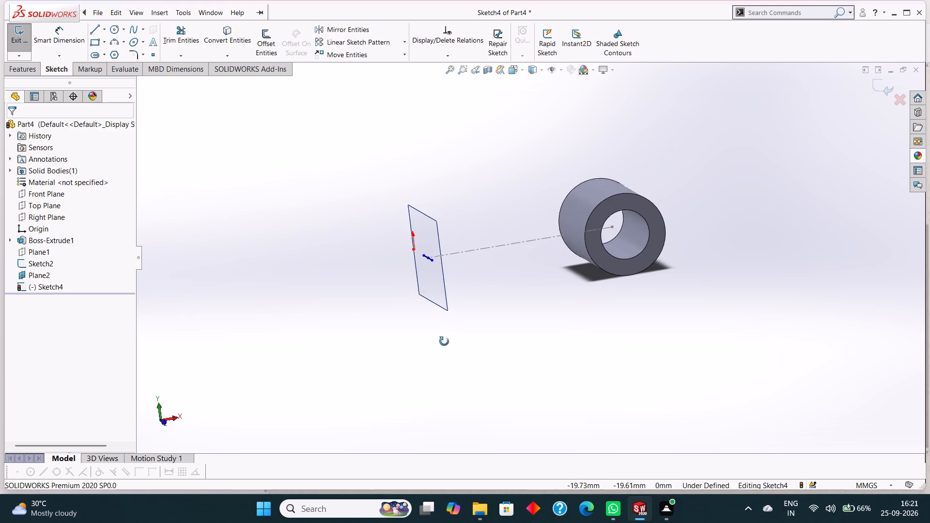
pyautogui.moveTo(444, 341); pyautogui.dragTo(439, 340, button='middle')
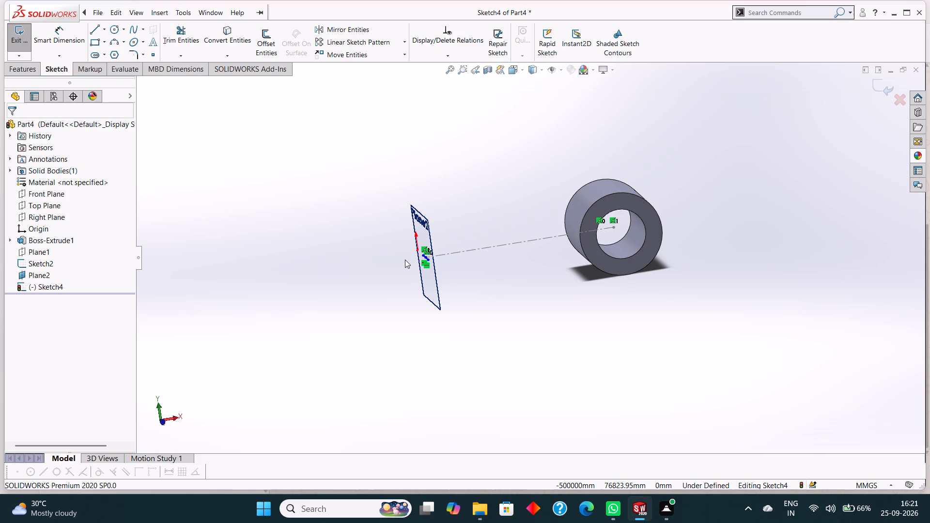
pyautogui.moveTo(496, 322); pyautogui.dragTo(498, 315, button='middle')
pyautogui.middleClick(498, 315)
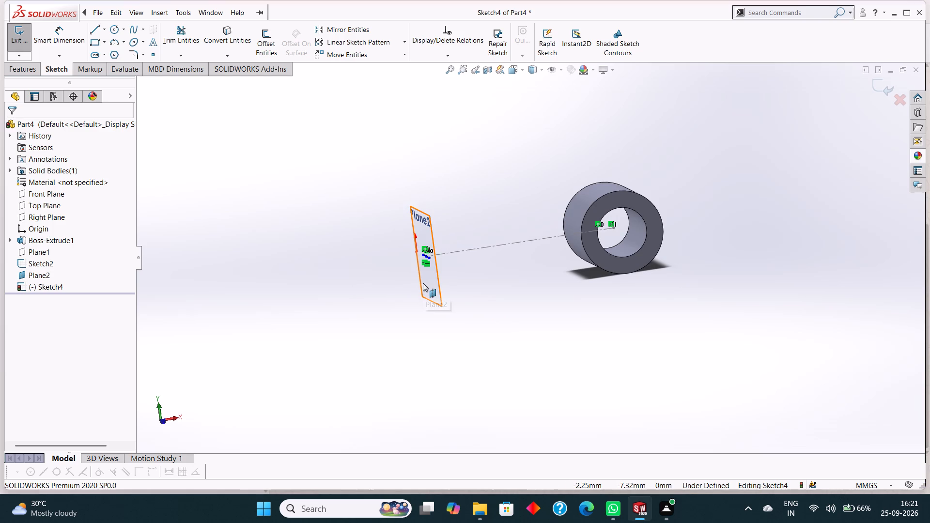
pyautogui.moveTo(504, 302); pyautogui.dragTo(495, 306, button='middle')
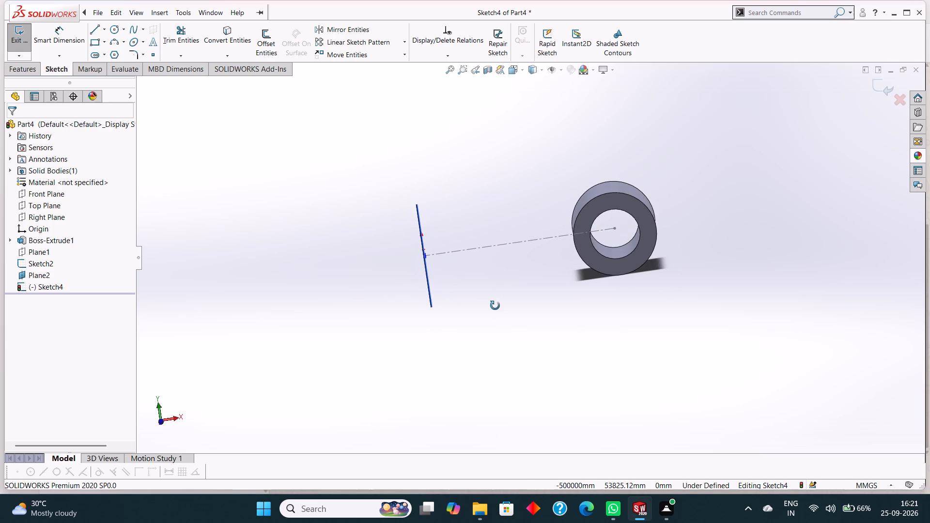
pyautogui.moveTo(495, 306); pyautogui.dragTo(516, 313, button='middle')
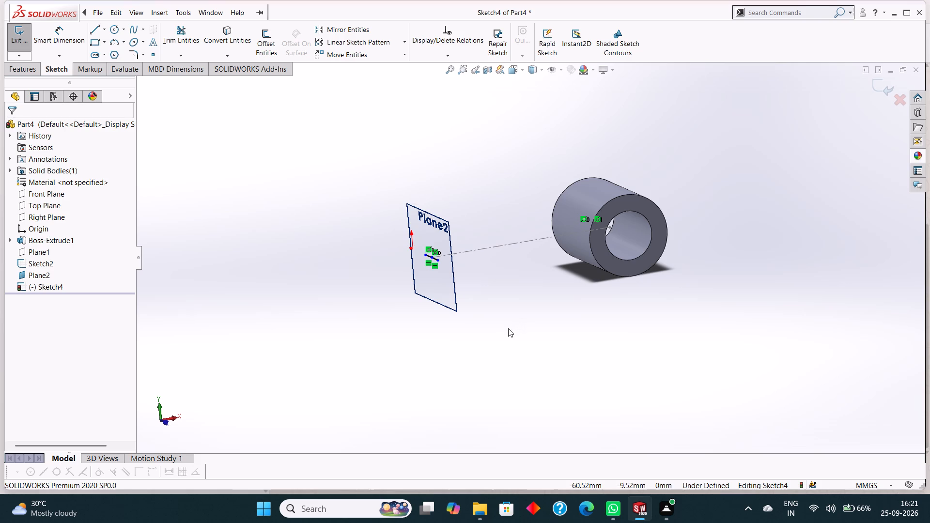
pyautogui.middleClick(499, 327)
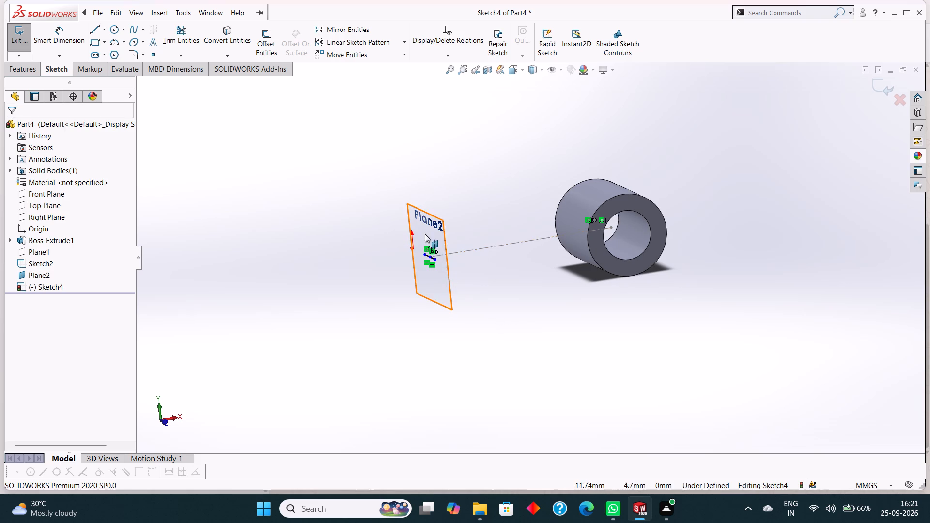
# Undo the edits back through the whole line sketch and the 46 mm offset plane, keeping the centerline sketch.
pyautogui.press('Escape')
pyautogui.hotkey('ctrl', 'z')
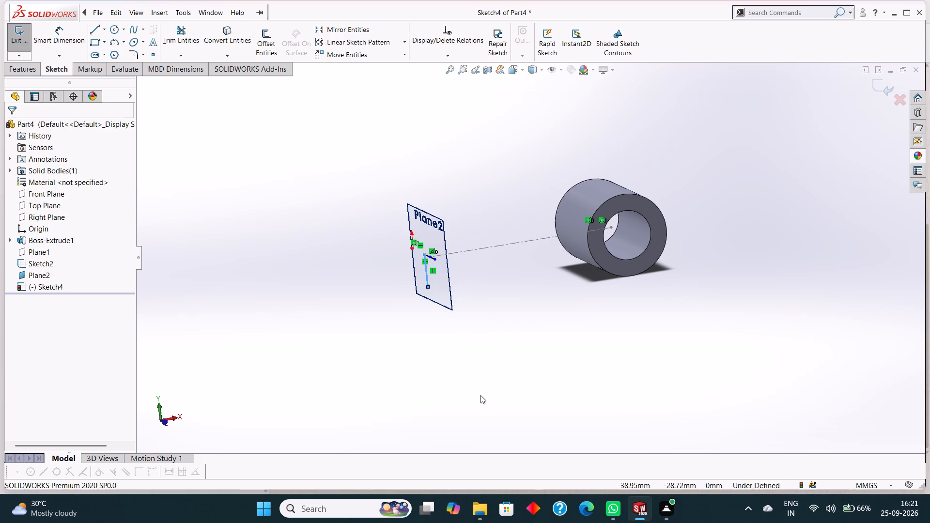
pyautogui.hotkey('ctrl', 'z')
pyautogui.hotkey('ctrl', 'z')
pyautogui.hotkey('ctrl', 'z')
pyautogui.hotkey('ctrl', 'z')
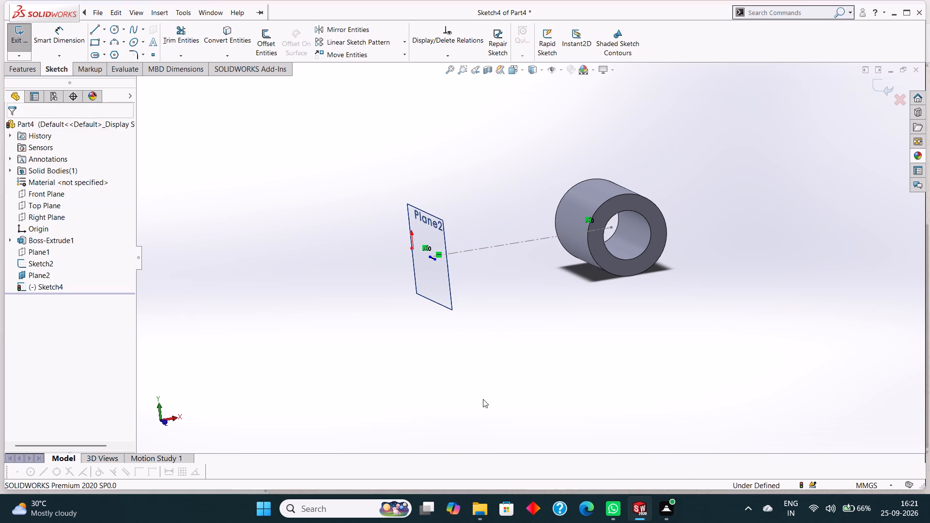
pyautogui.hotkey('ctrl', 'z')
pyautogui.hotkey('ctrl', 'z')
pyautogui.hotkey('ctrl', 'z')
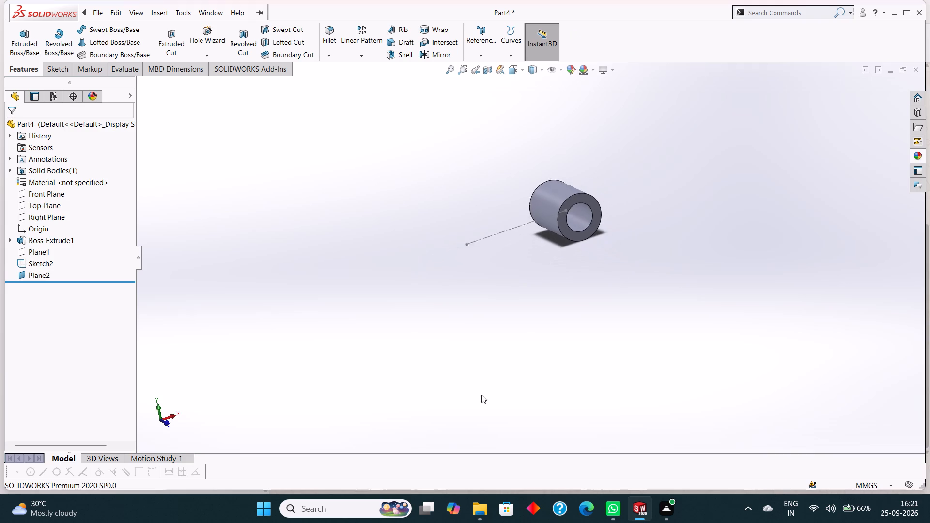
# Examine the hollow cylinder and the centerline sketch from several angles.
pyautogui.moveTo(546, 277); pyautogui.dragTo(502, 292, button='middle')
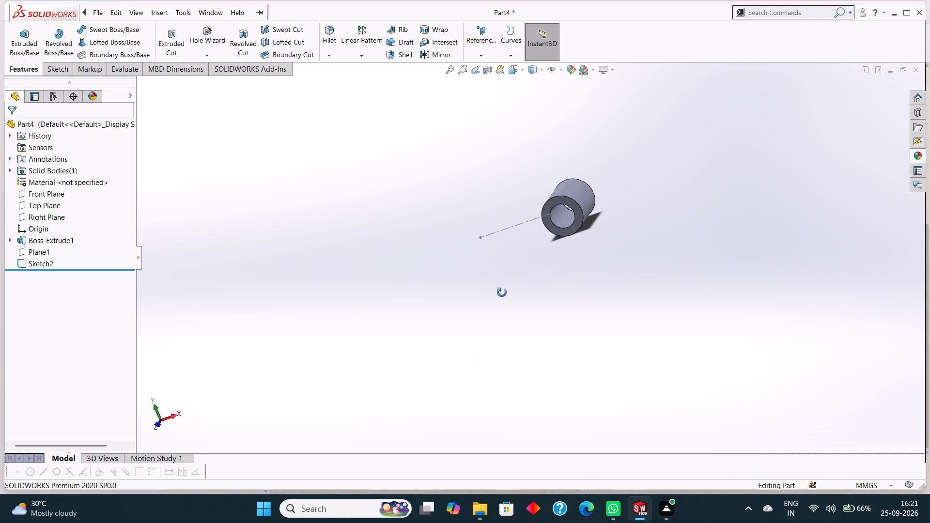
pyautogui.moveTo(502, 292); pyautogui.dragTo(504, 295, button='middle')
pyautogui.scroll(-1, 504, 295)
pyautogui.scroll(3, 583, 219)
pyautogui.scroll(-4, 521, 205)
pyautogui.scroll(-3, 552, 270)
pyautogui.scroll(2, 570, 294)
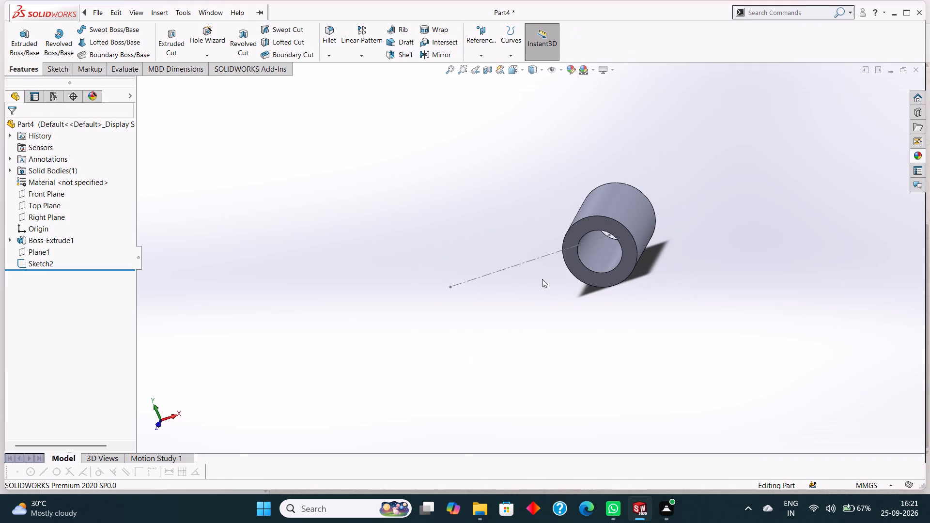
pyautogui.moveTo(706, 305); pyautogui.dragTo(724, 280, button='middle')
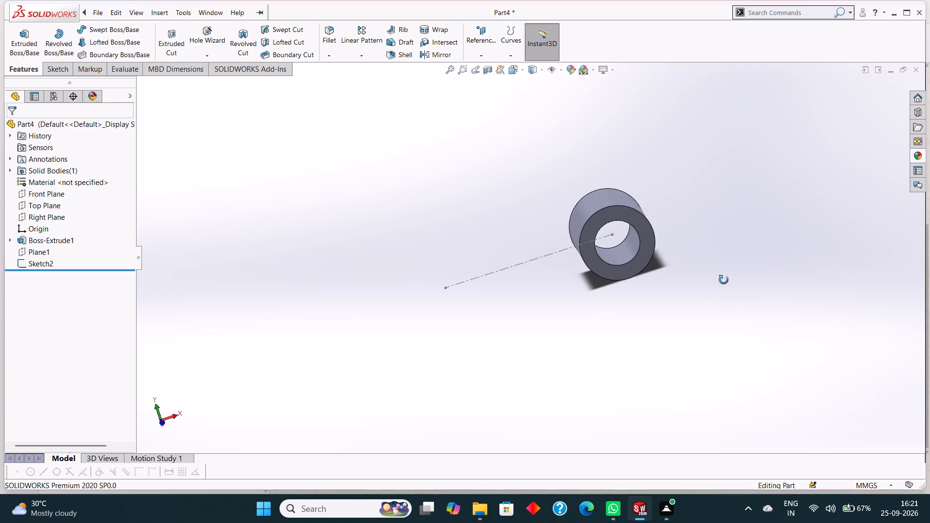
pyautogui.moveTo(724, 280); pyautogui.dragTo(719, 286, button='middle')
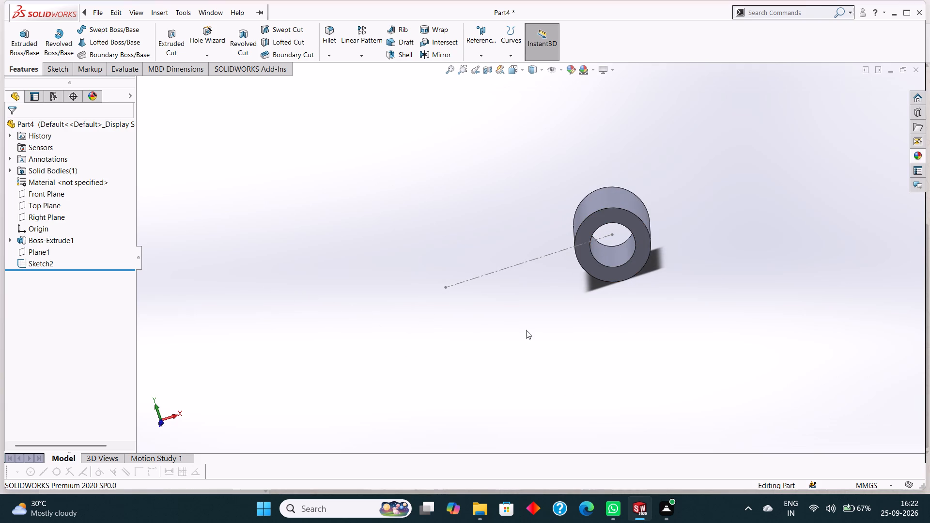
# Create a reference plane parallel to the Front Plane at a 12.5 mm offset, through the middle of the hollow cylinder's length.
pyautogui.click(481, 56)
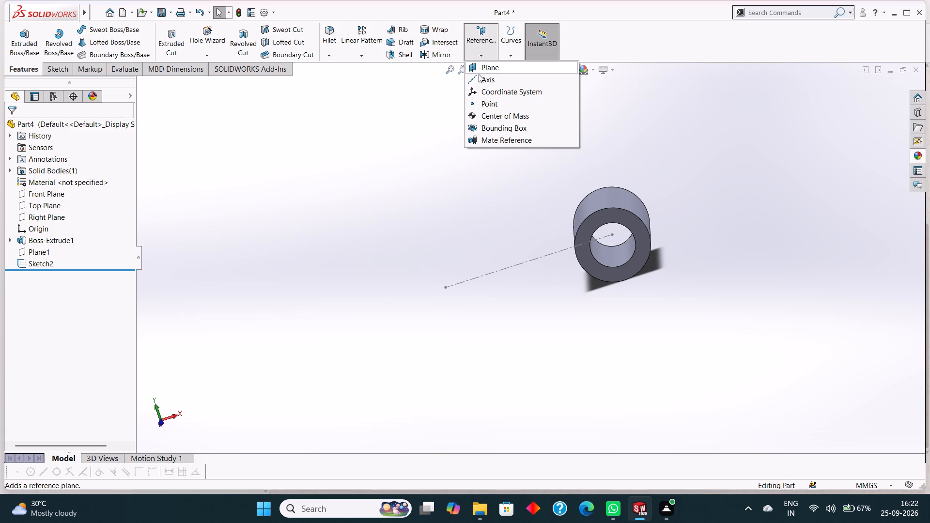
pyautogui.click(489, 68)
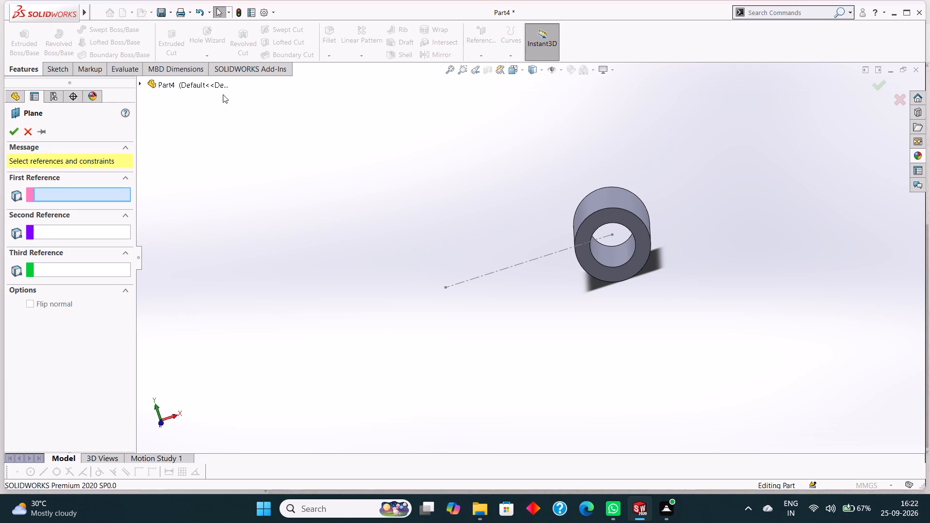
pyautogui.click(142, 83)
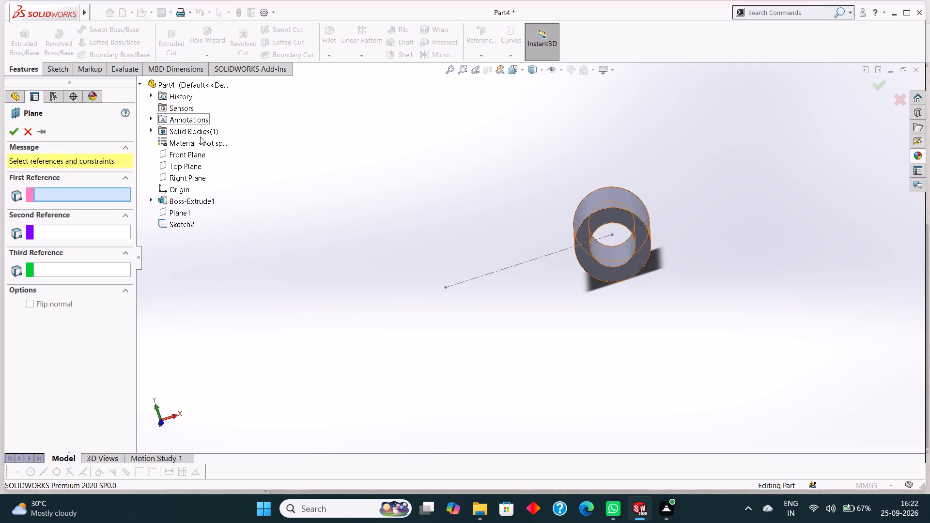
pyautogui.click(186, 154)
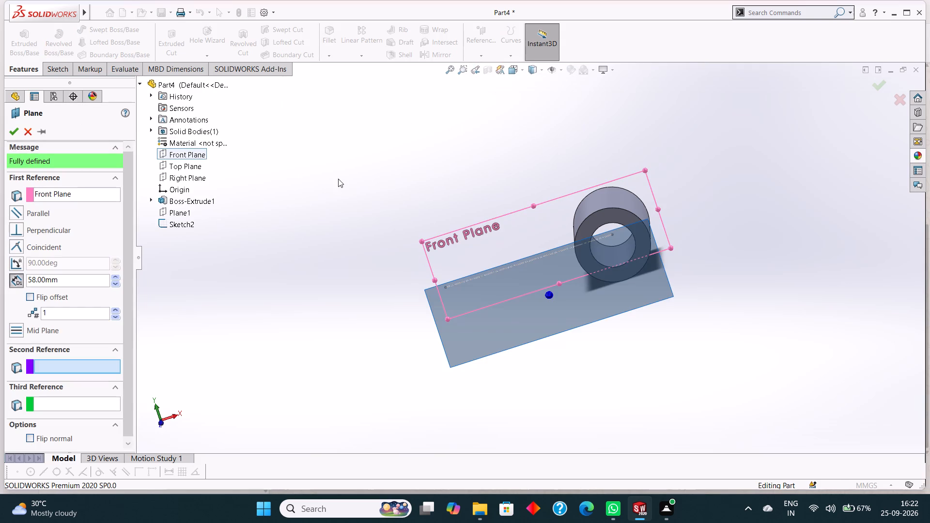
pyautogui.moveTo(339, 179); pyautogui.dragTo(367, 235, button='middle')
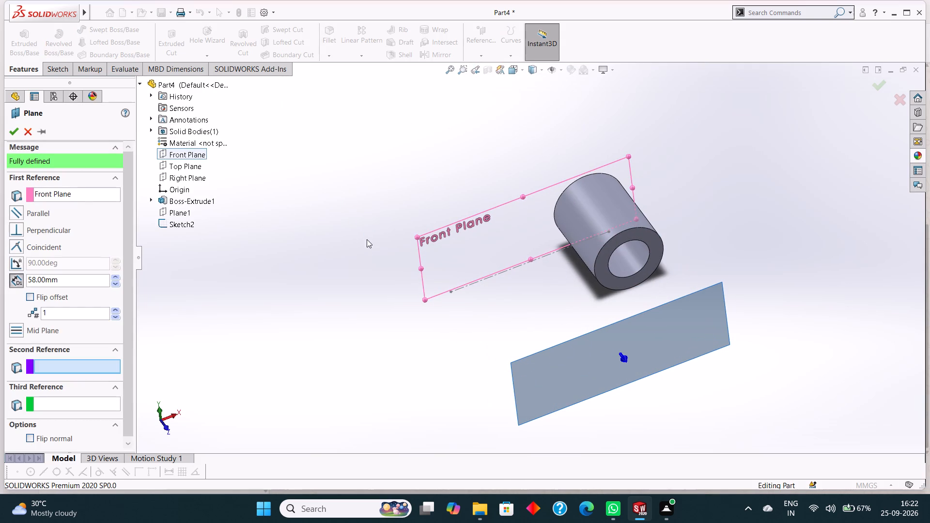
pyautogui.moveTo(359, 271); pyautogui.dragTo(359, 248, button='middle')
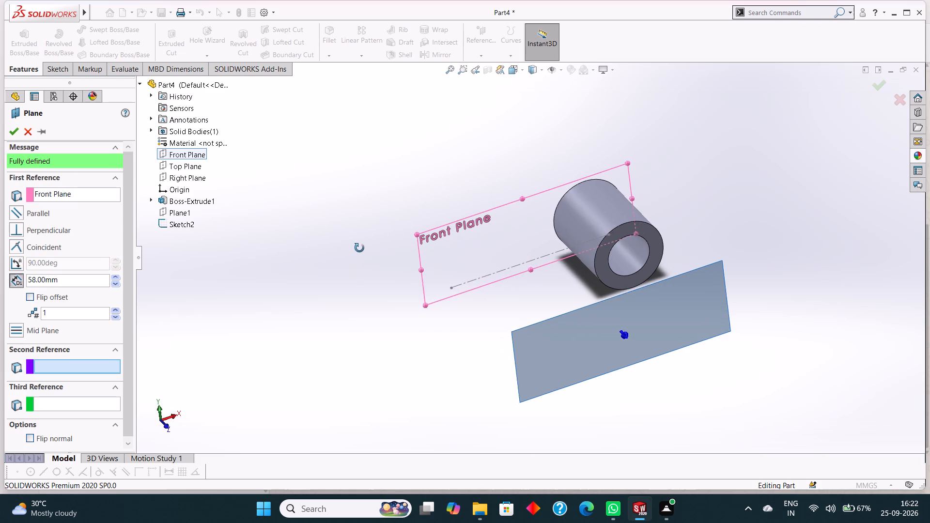
pyautogui.moveTo(359, 248); pyautogui.dragTo(357, 229, button='middle')
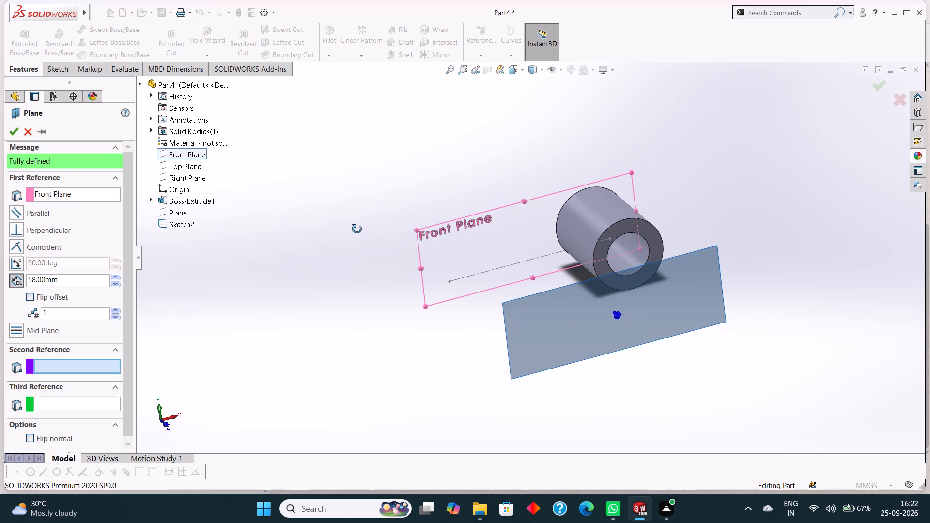
pyautogui.moveTo(357, 229); pyautogui.dragTo(356, 230, button='middle')
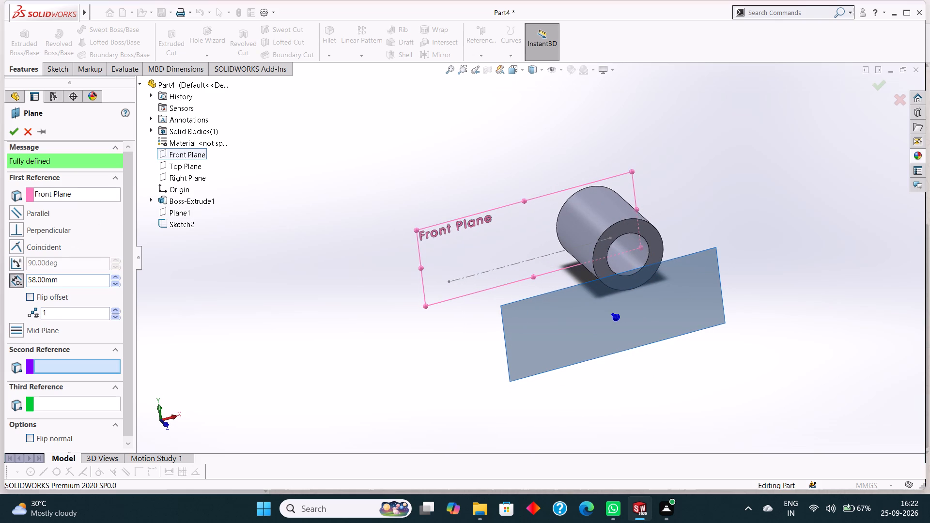
pyautogui.moveTo(70, 280); pyautogui.dragTo(60, 280)
pyautogui.moveTo(60, 280); pyautogui.dragTo(0, 280)
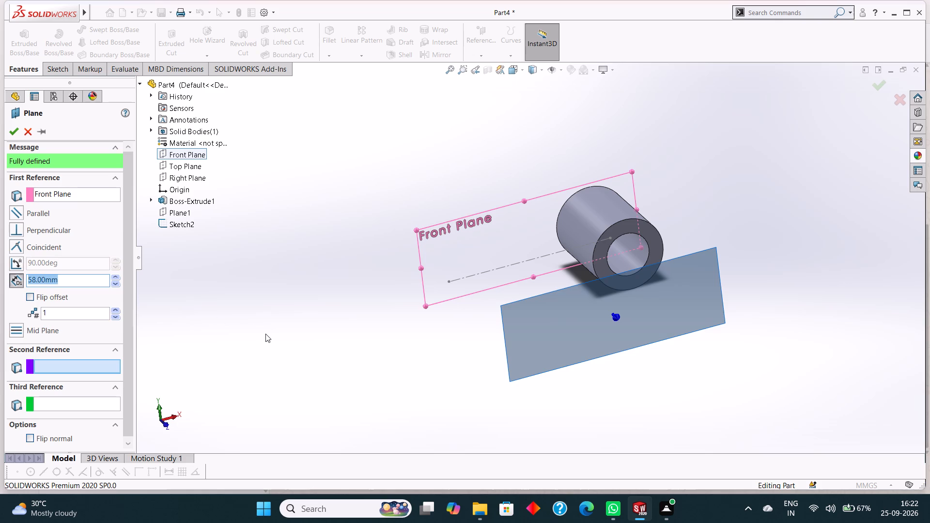
pyautogui.moveTo(266, 334); pyautogui.dragTo(319, 365, button='middle')
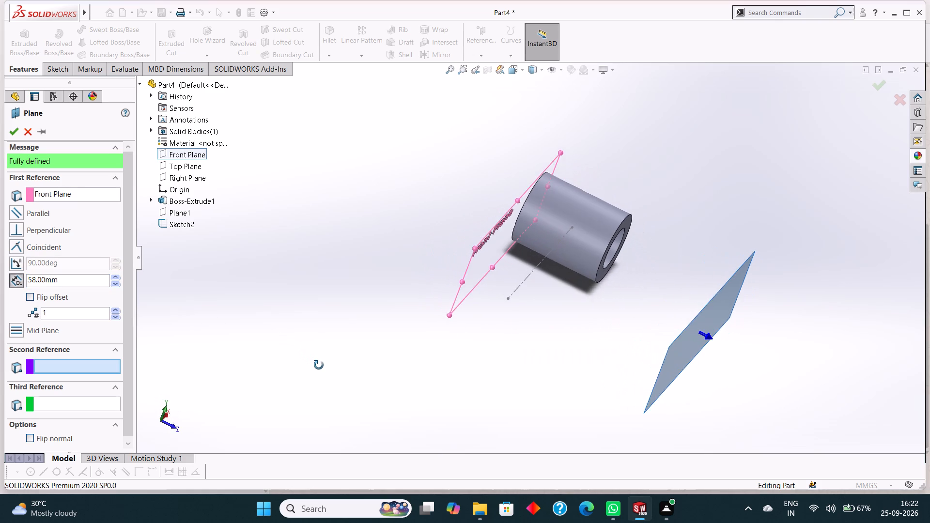
pyautogui.moveTo(319, 365); pyautogui.dragTo(309, 354, button='middle')
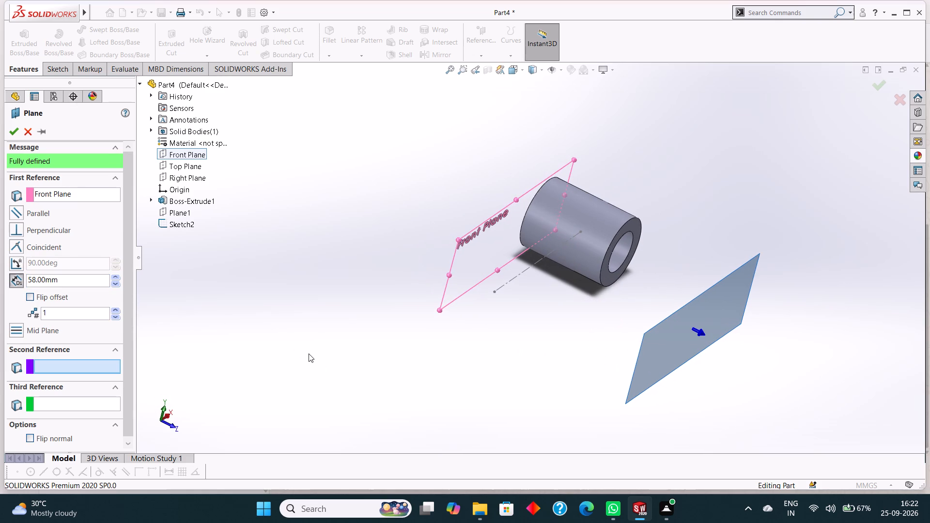
pyautogui.moveTo(329, 354); pyautogui.dragTo(325, 350, button='middle')
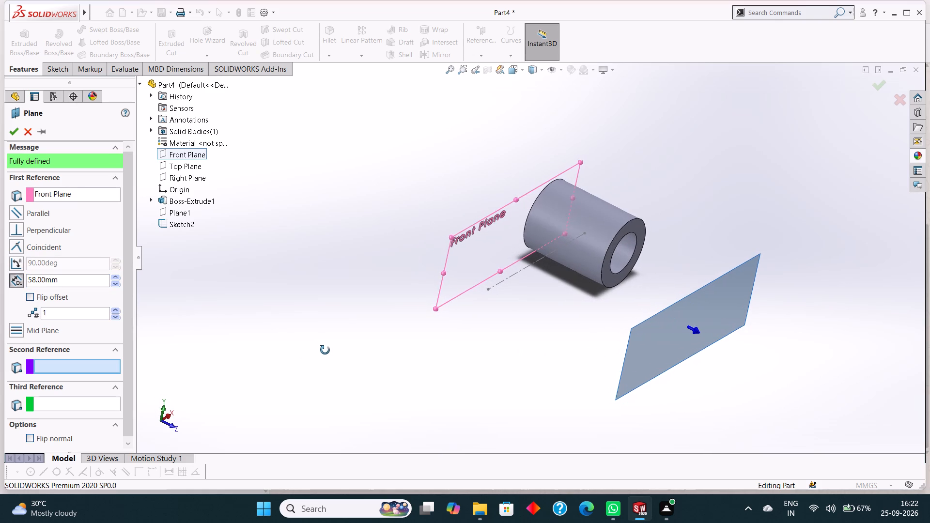
pyautogui.moveTo(325, 350); pyautogui.dragTo(333, 358, button='middle')
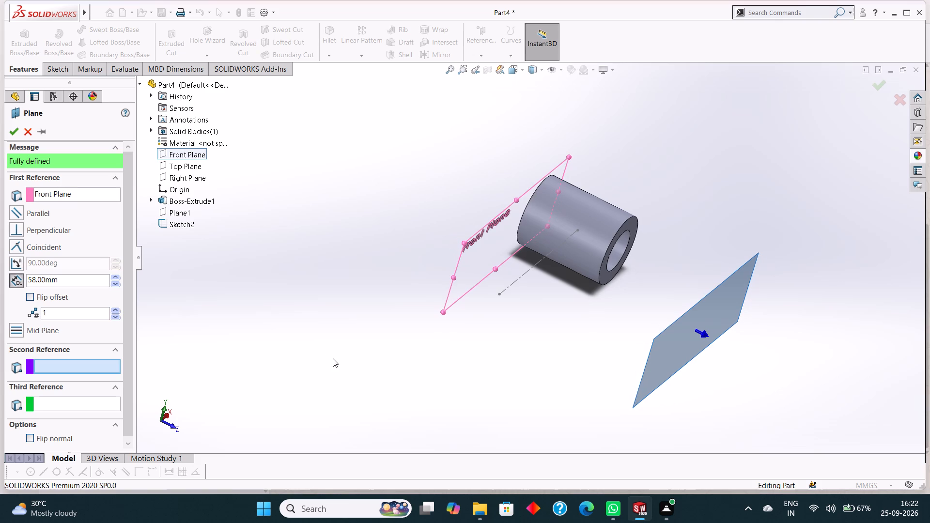
pyautogui.write('12.5')
pyautogui.press('Return')
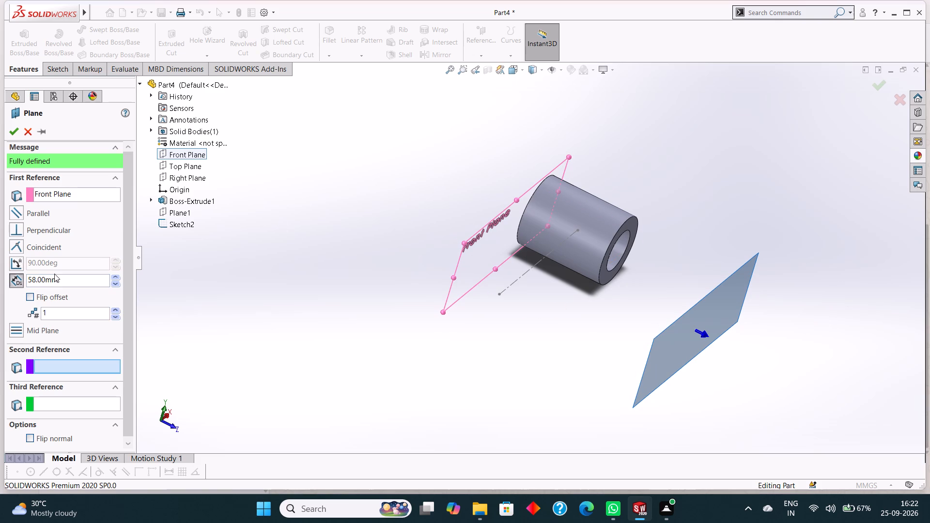
pyautogui.click(58, 282)
pyautogui.moveTo(77, 286); pyautogui.dragTo(0, 285)
pyautogui.write('12.5')
pyautogui.press('Return')
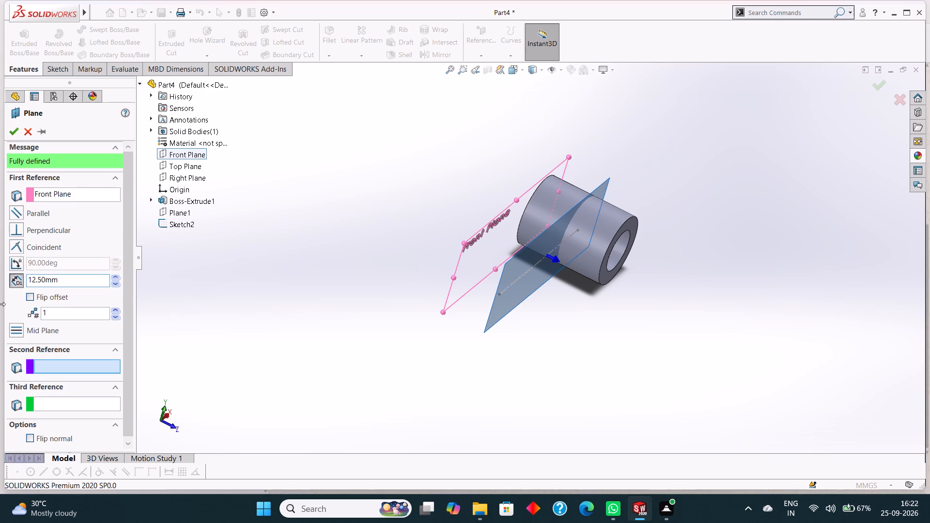
pyautogui.click(14, 132)
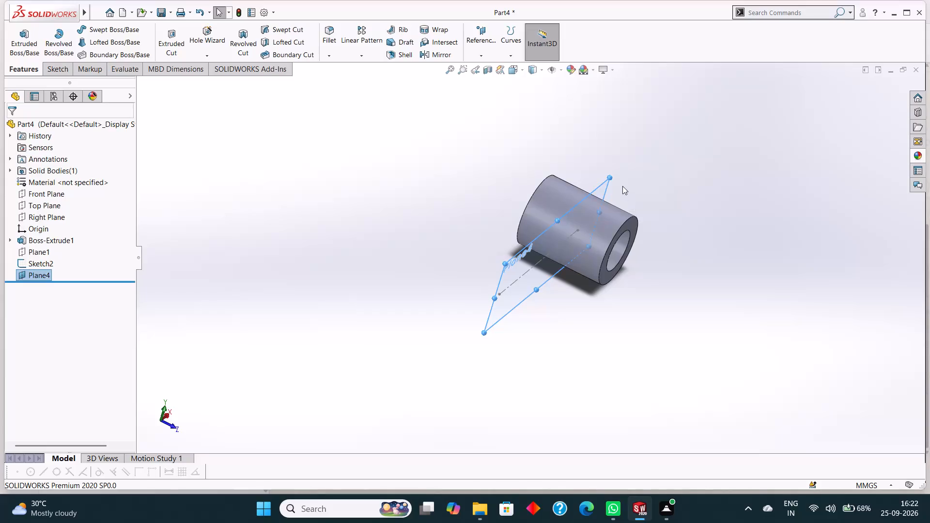
# Start a sketch on the 12.5 mm offset plane and draw a 4 mm vertical line upward from the centerline's outer endpoint.
pyautogui.click(602, 183)
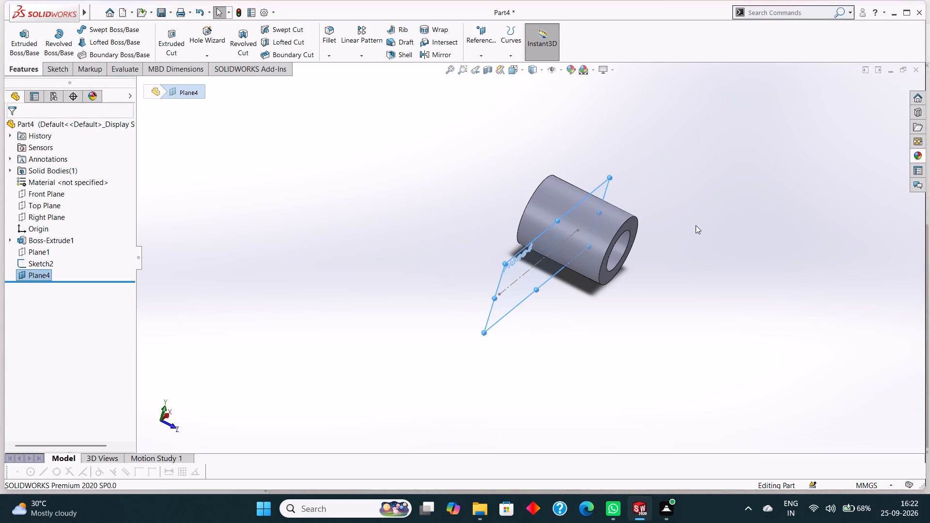
pyautogui.hotkey('ctrl', '8')
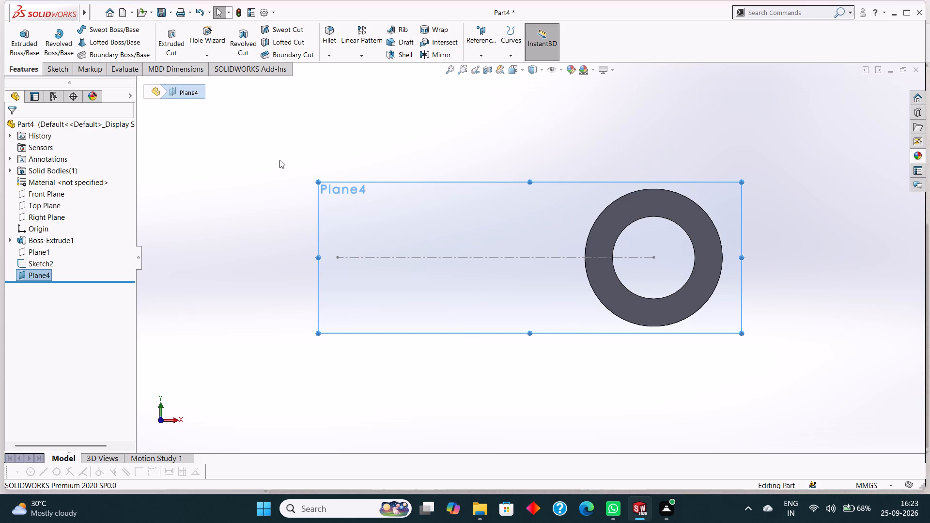
pyautogui.rightClick(405, 201)
pyautogui.click(429, 190)
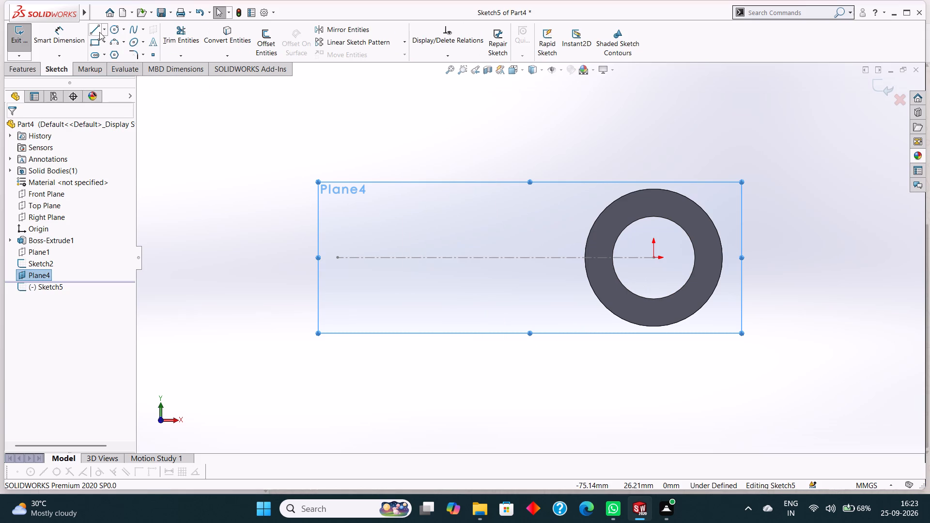
pyautogui.click(99, 31)
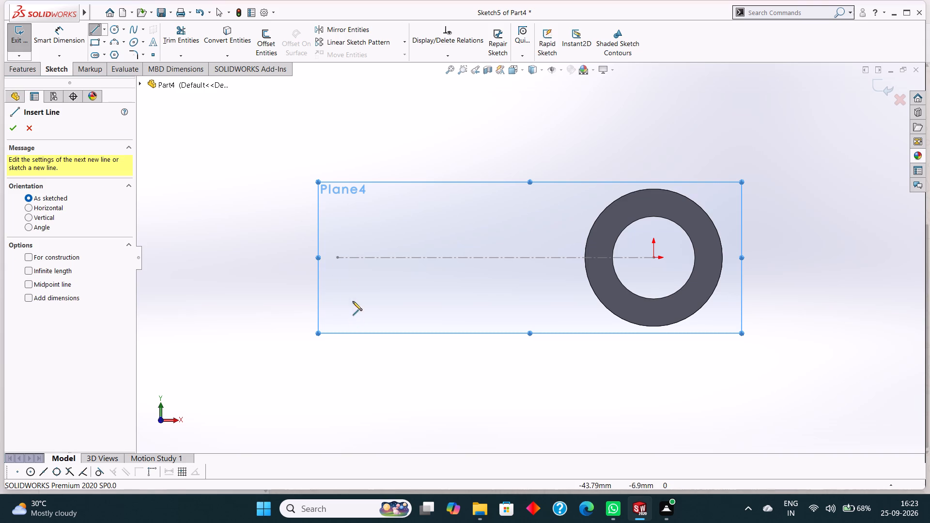
pyautogui.click(340, 258)
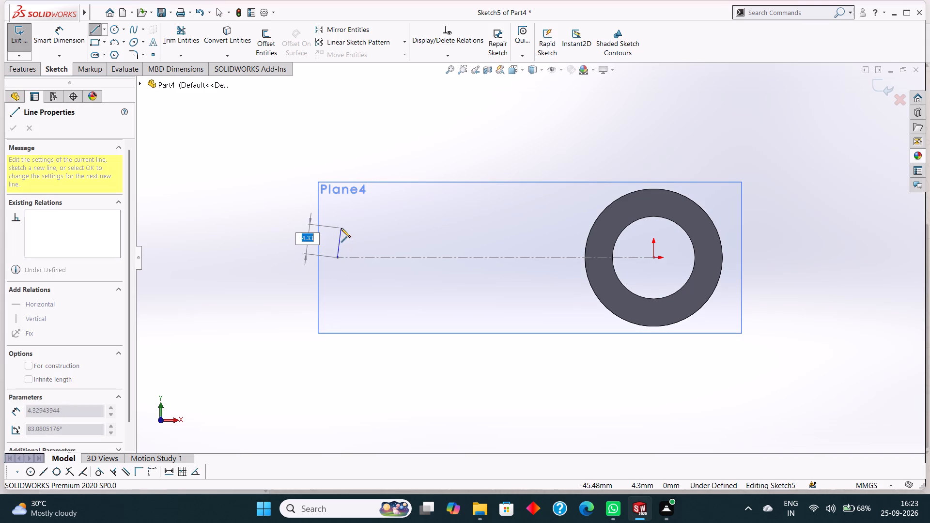
pyautogui.press('4')
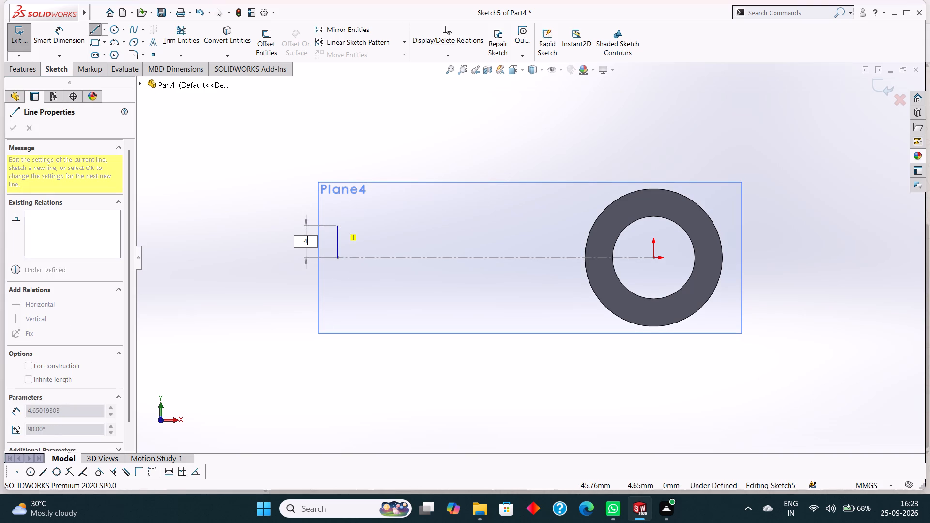
pyautogui.press('Return')
pyautogui.rightClick(377, 209)
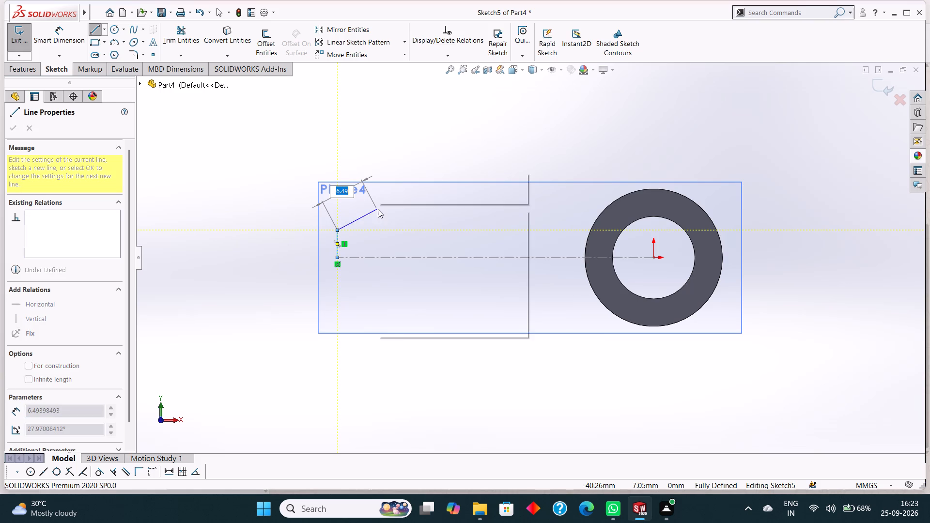
pyautogui.click(398, 215)
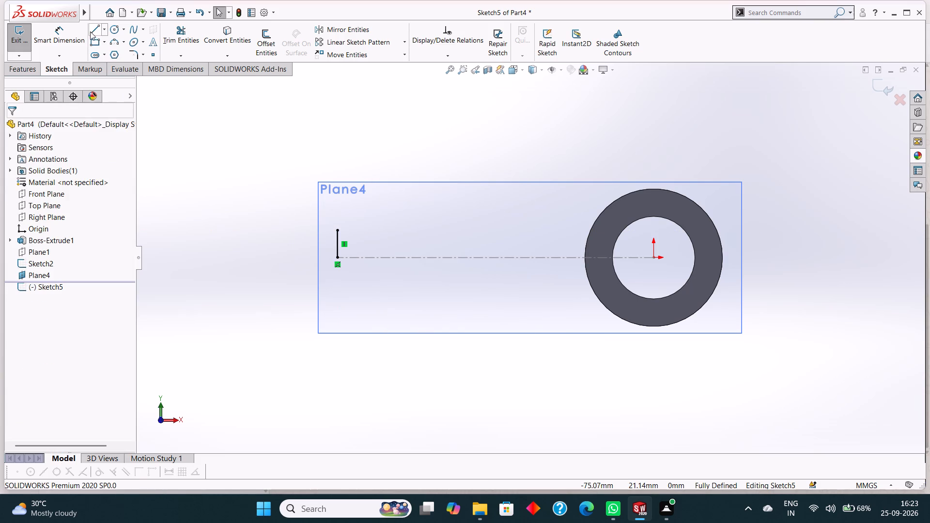
# Draw a second 4 mm vertical line downward from the same centerline endpoint.
pyautogui.click(90, 31)
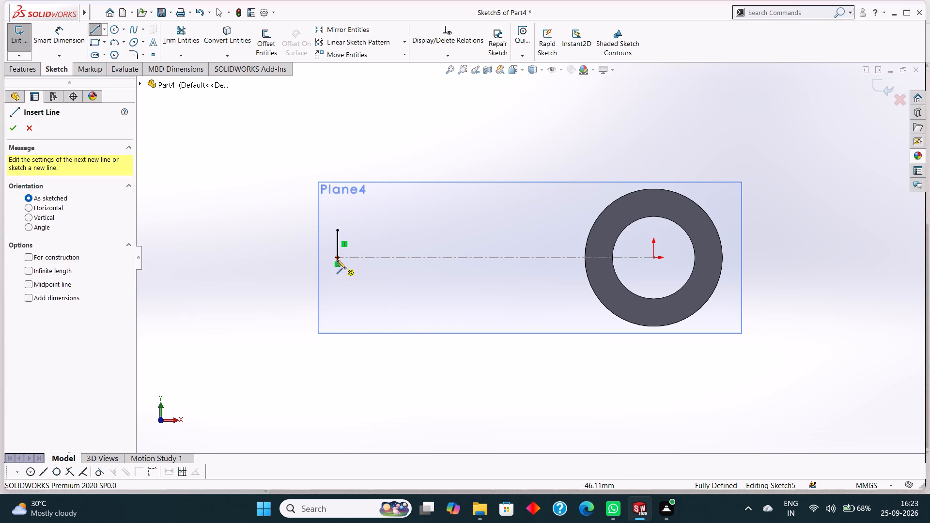
pyautogui.click(337, 260)
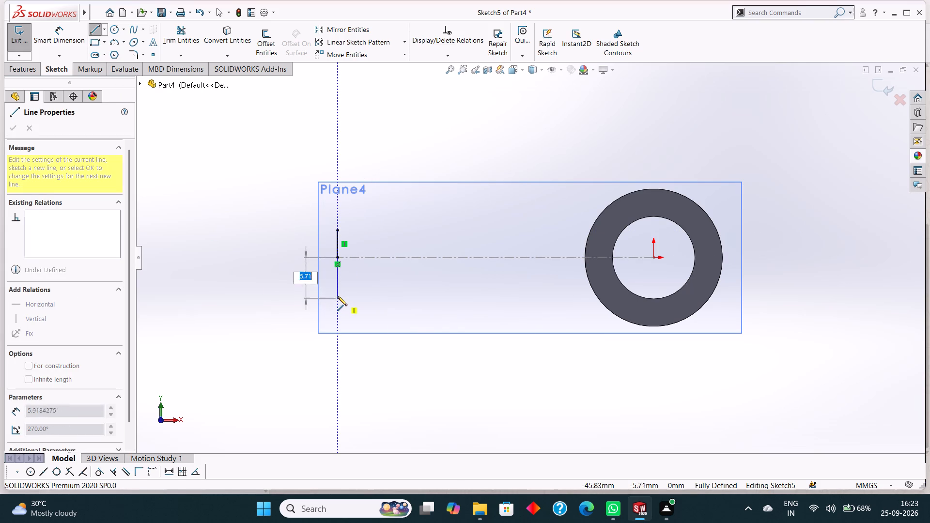
pyautogui.press('4')
pyautogui.press('Return')
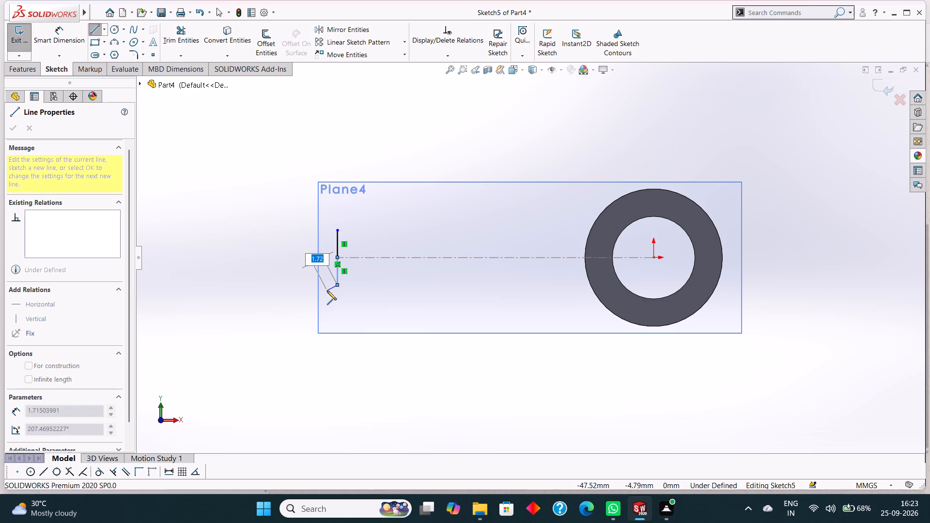
pyautogui.press('Escape')
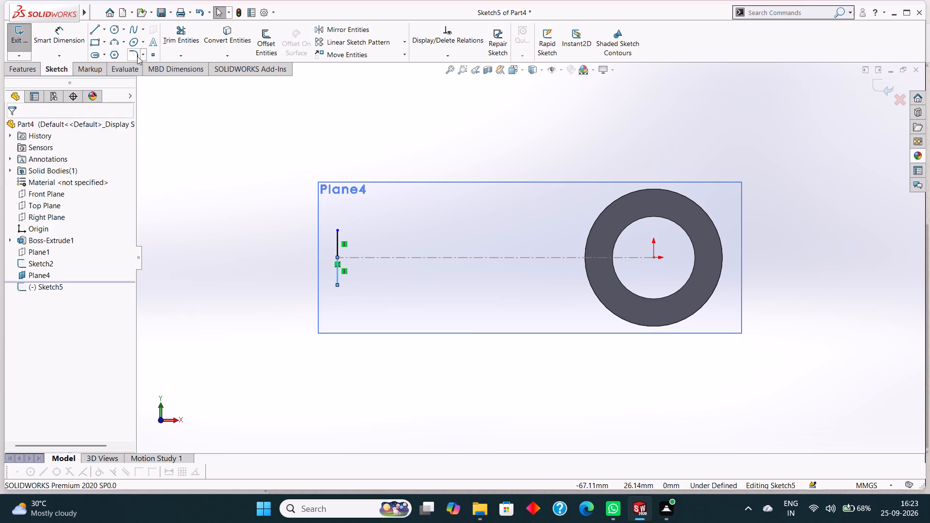
# Sketch two concentric circles of about 3.2 mm and 4.9 mm radius, centred about 8 mm beyond the centerline's outer end and level with it.
pyautogui.click(112, 27)
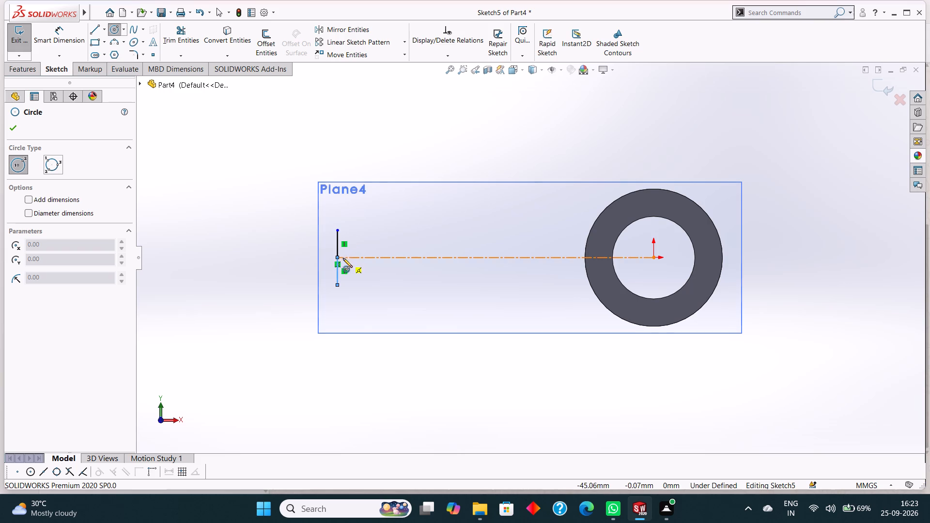
pyautogui.click(283, 257)
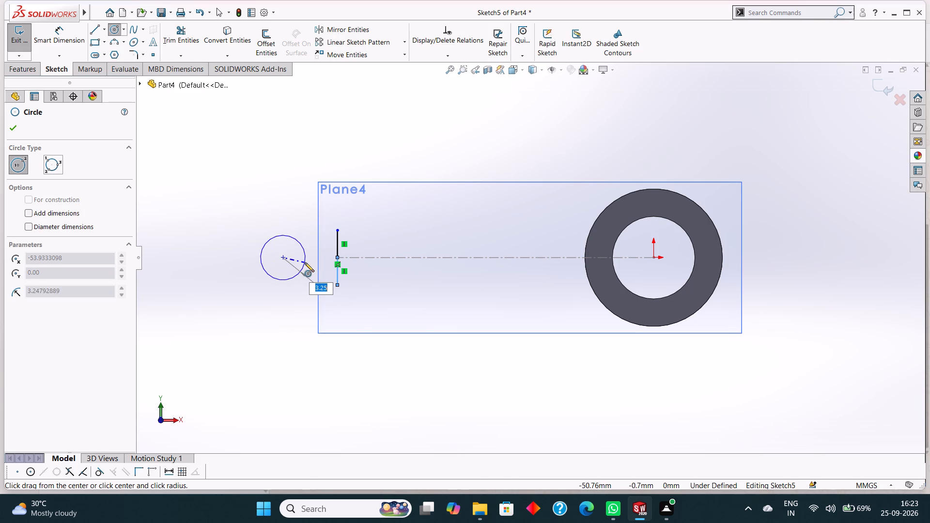
pyautogui.click(305, 262)
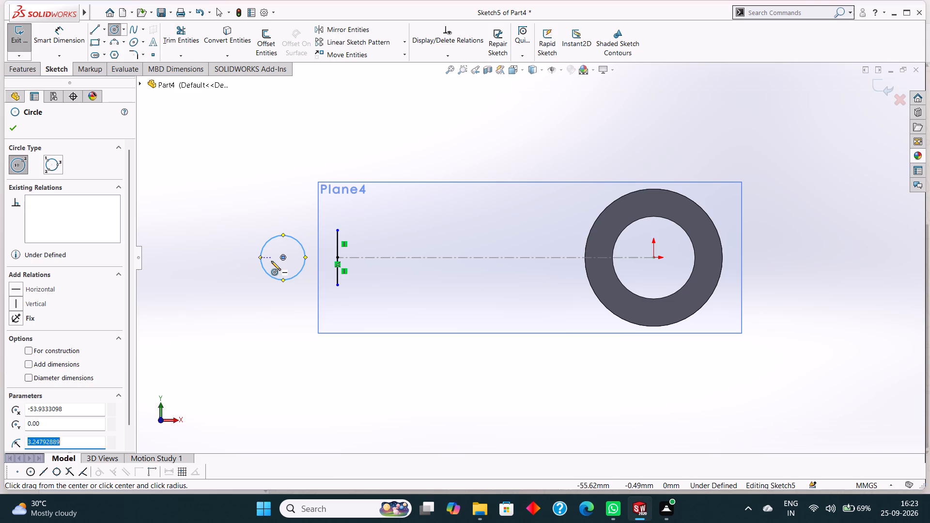
pyautogui.click(282, 257)
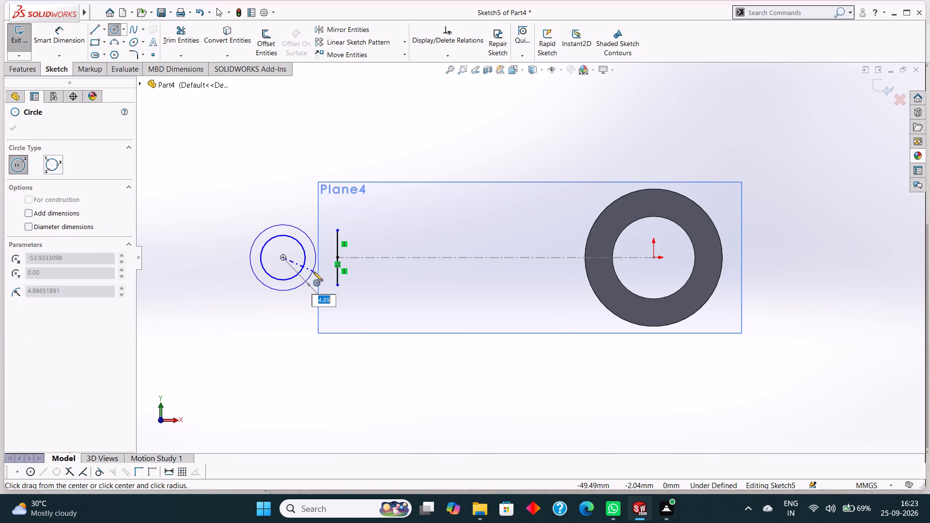
pyautogui.click(313, 272)
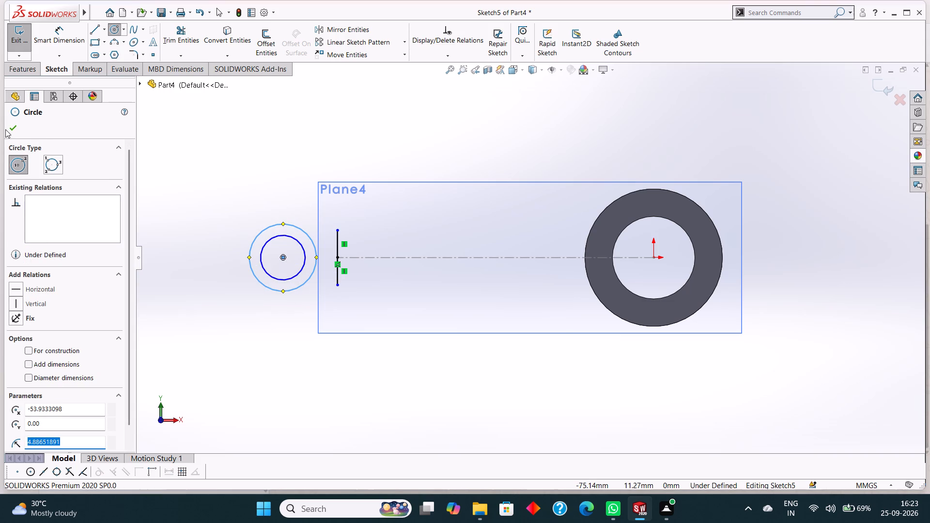
# Dimension the concentric circles with a 5 mm diameter for the inner one and 12 mm for the outer one.
pyautogui.click(17, 126)
pyautogui.click(54, 37)
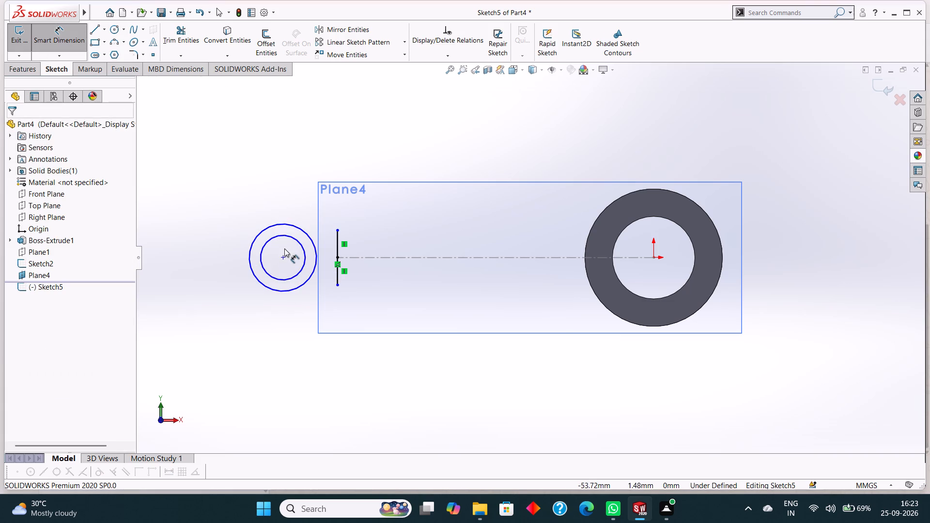
pyautogui.click(285, 277)
pyautogui.click(298, 340)
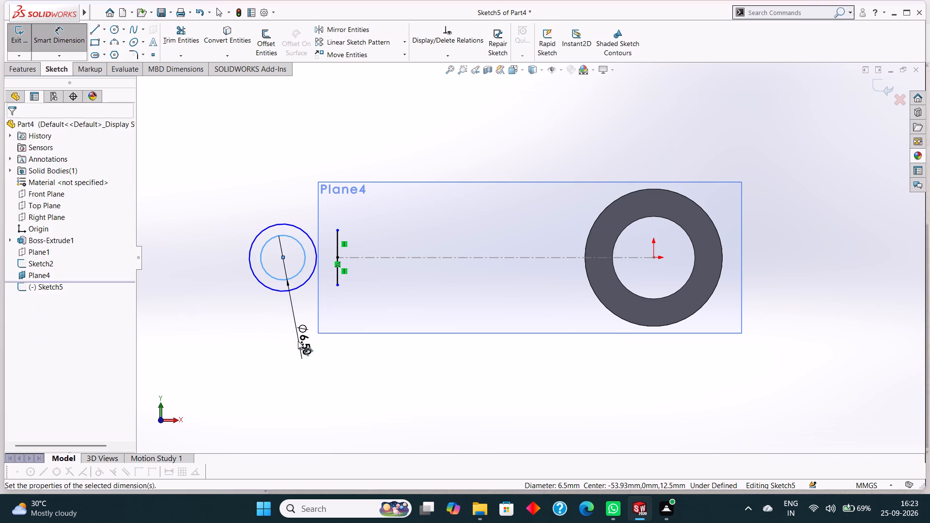
pyautogui.press('5')
pyautogui.press('Return')
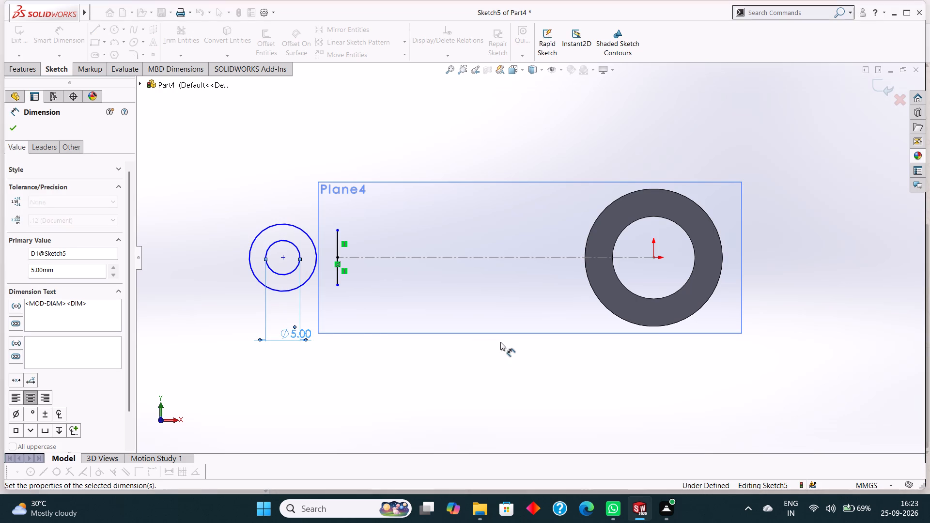
pyautogui.click(286, 226)
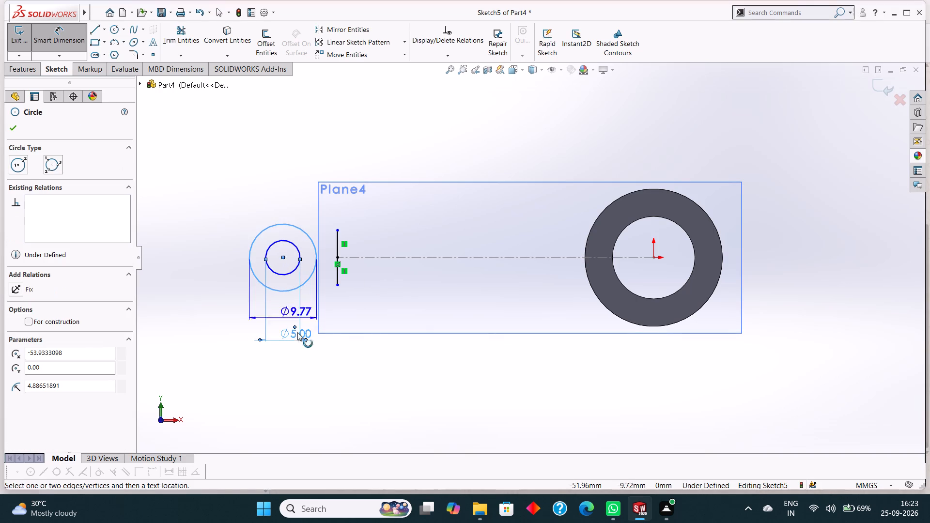
pyautogui.click(299, 369)
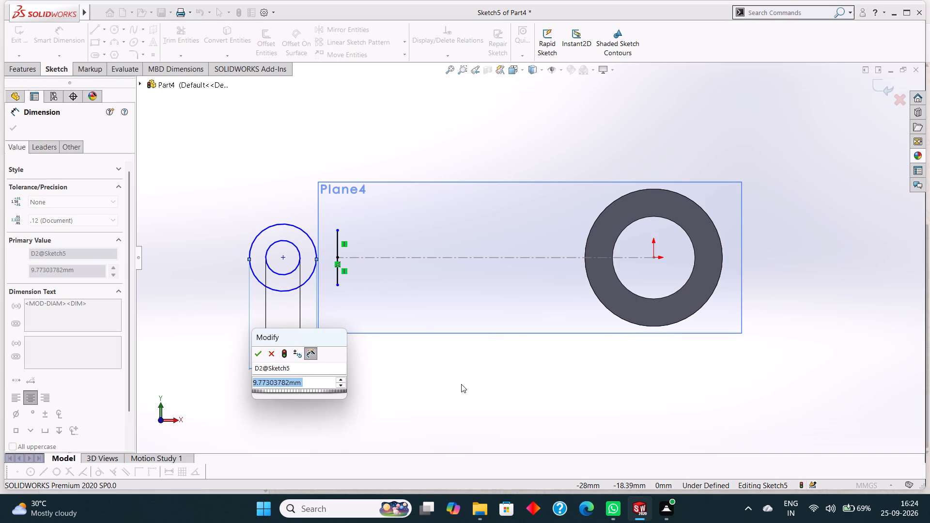
pyautogui.write('12')
pyautogui.press('Return')
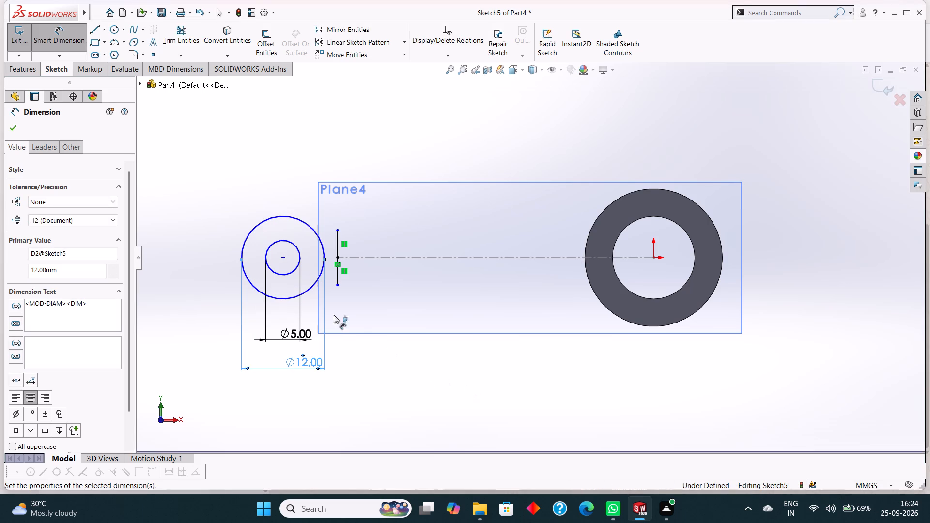
# Delete the two 4 mm vertical lines at the centerline's outer endpoint.
pyautogui.rightClick(337, 234)
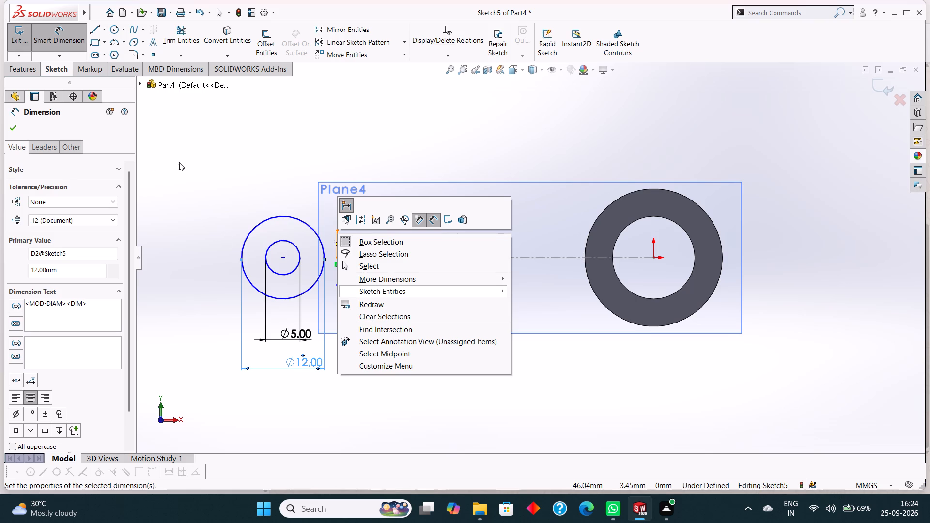
pyautogui.click(192, 156)
pyautogui.rightClick(337, 237)
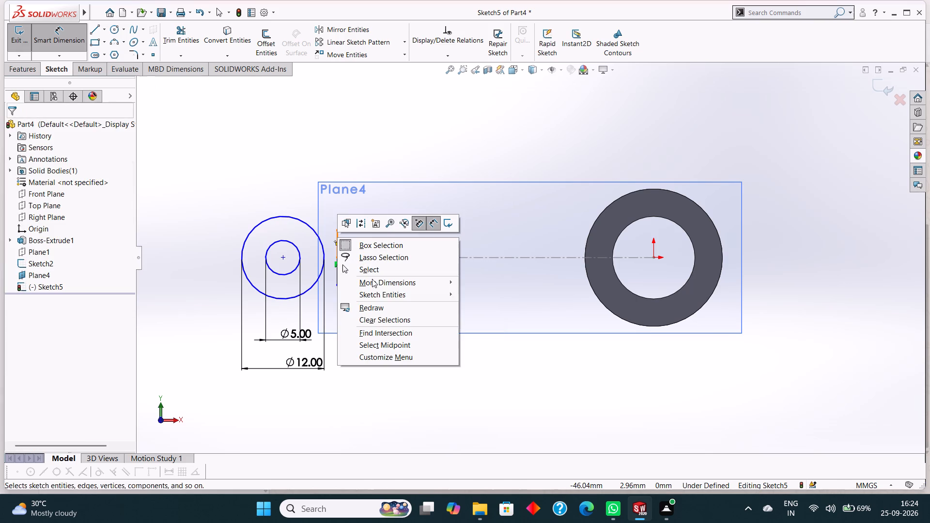
pyautogui.click(378, 271)
pyautogui.rightClick(338, 236)
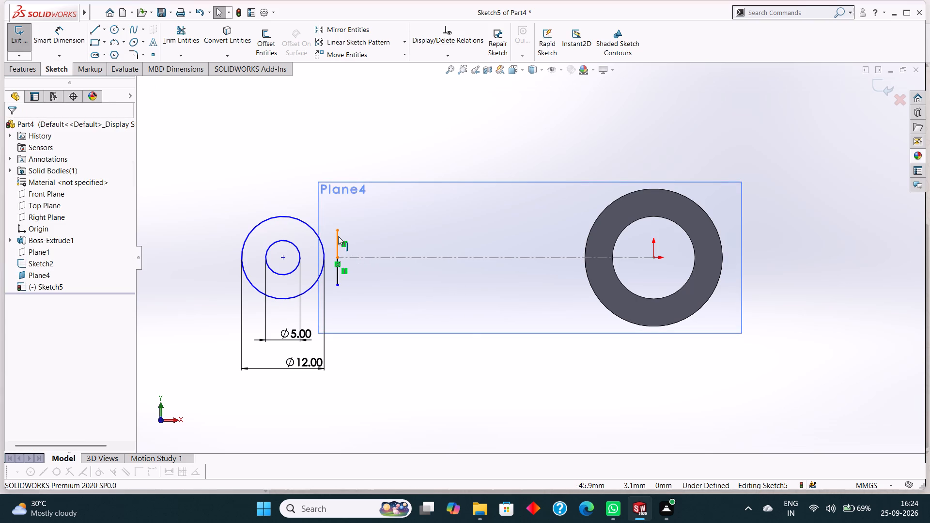
pyautogui.click(378, 393)
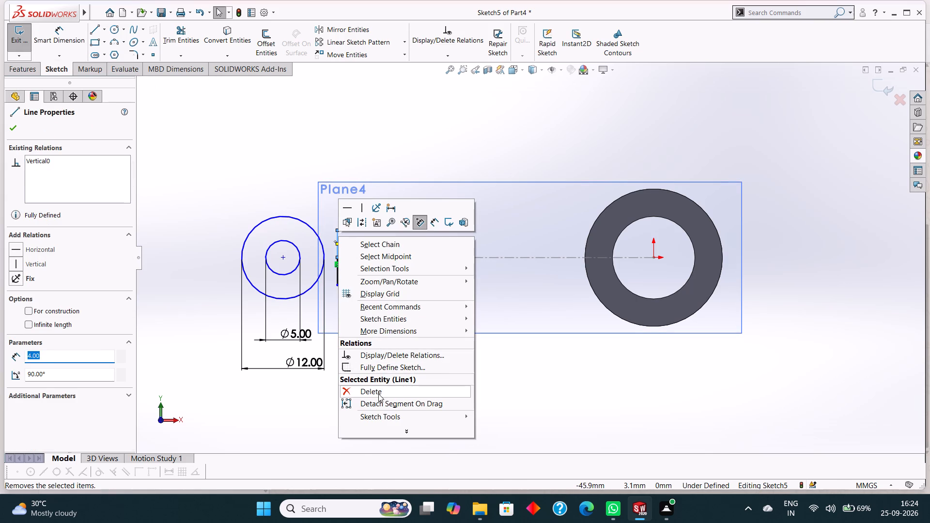
pyautogui.rightClick(337, 270)
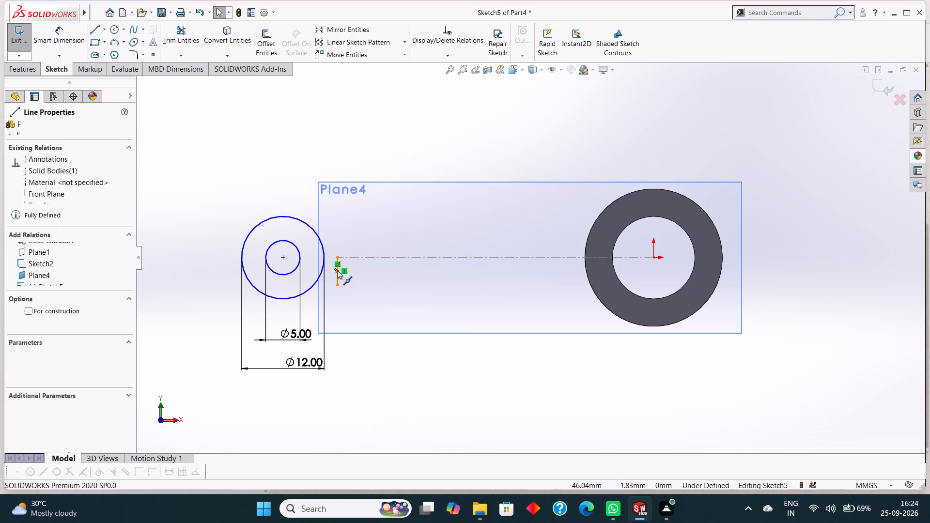
pyautogui.click(381, 412)
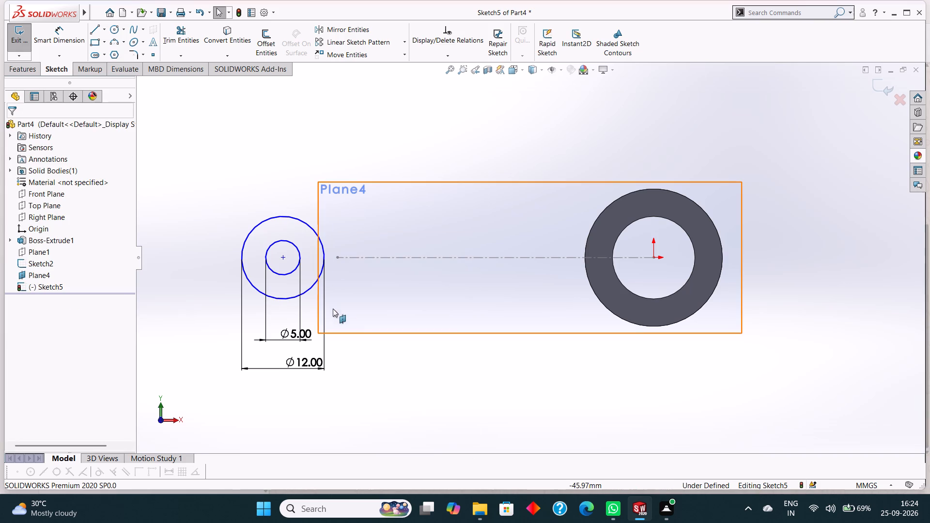
# Draw a line chain from the outer circle's top, about 7.9 mm horizontally, 12 mm down through the centerline's endpoint, and back to the circle's bottom.
pyautogui.click(92, 33)
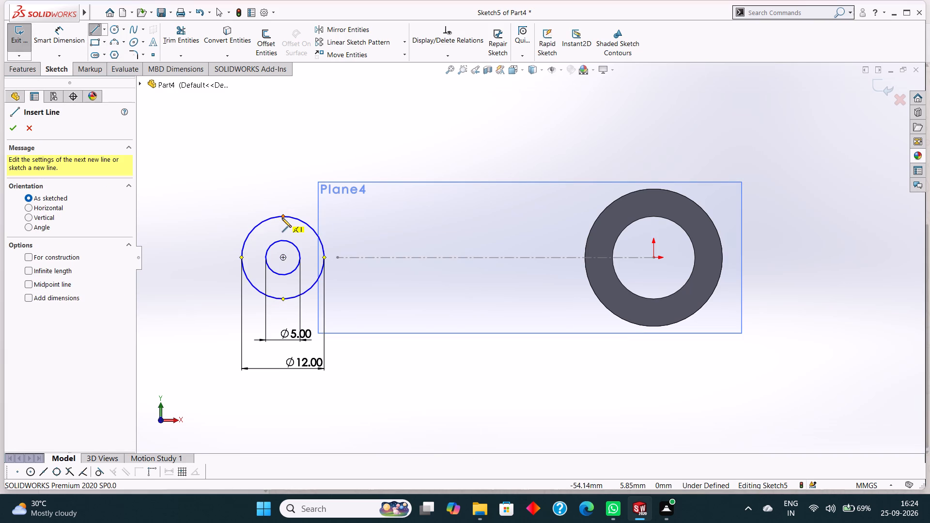
pyautogui.click(282, 217)
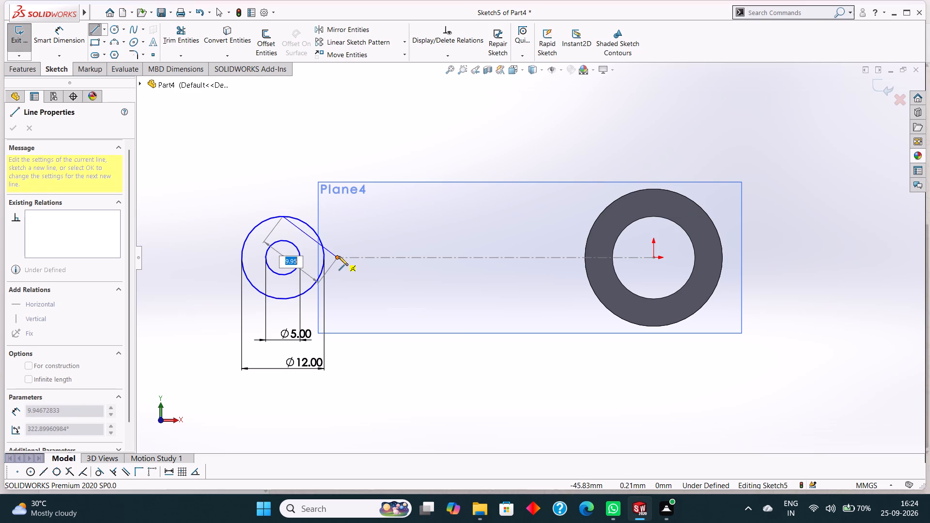
pyautogui.click(336, 216)
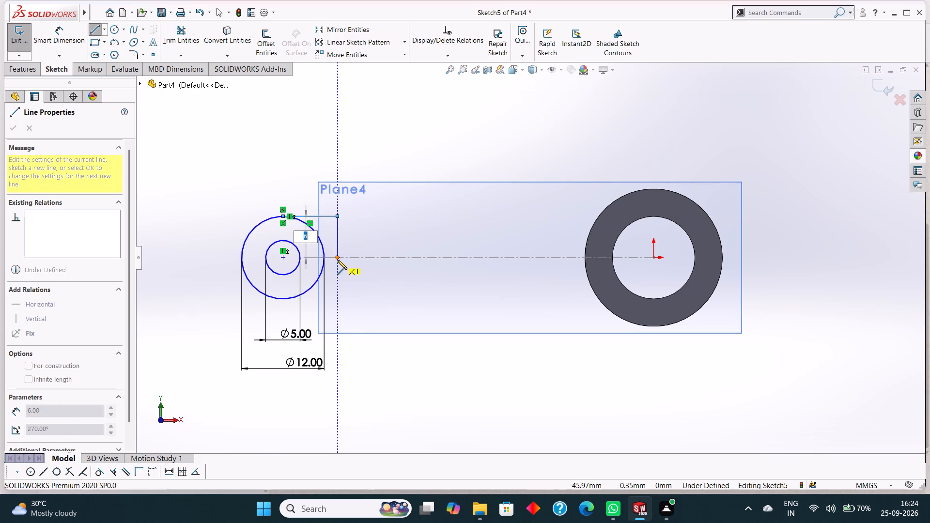
pyautogui.click(338, 299)
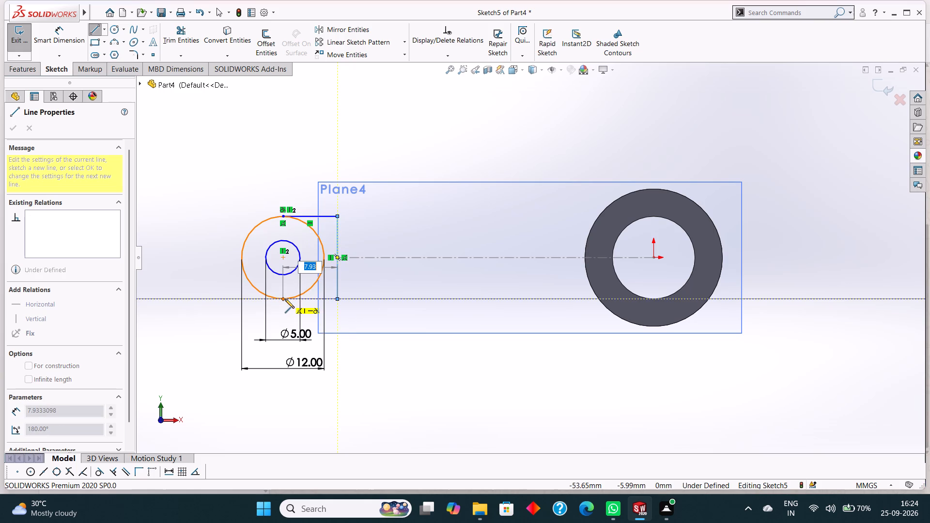
pyautogui.click(283, 299)
pyautogui.rightClick(364, 351)
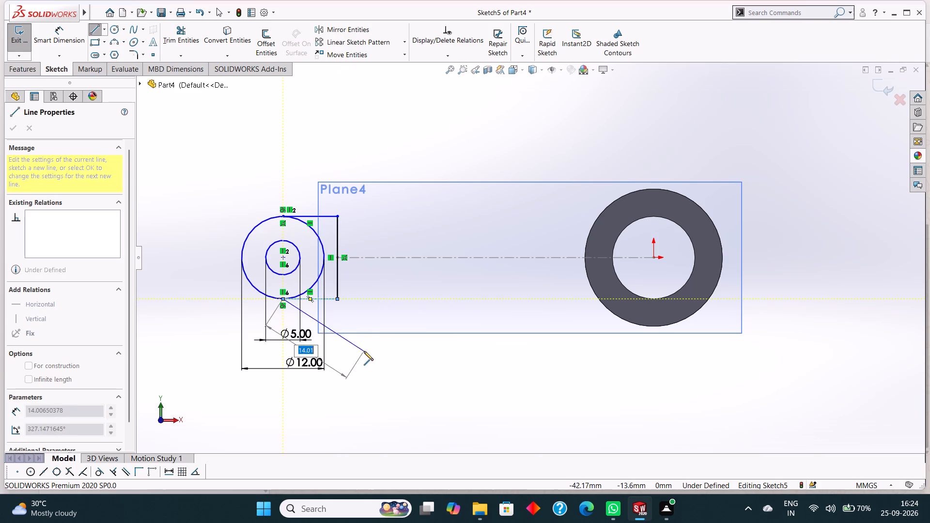
pyautogui.click(380, 355)
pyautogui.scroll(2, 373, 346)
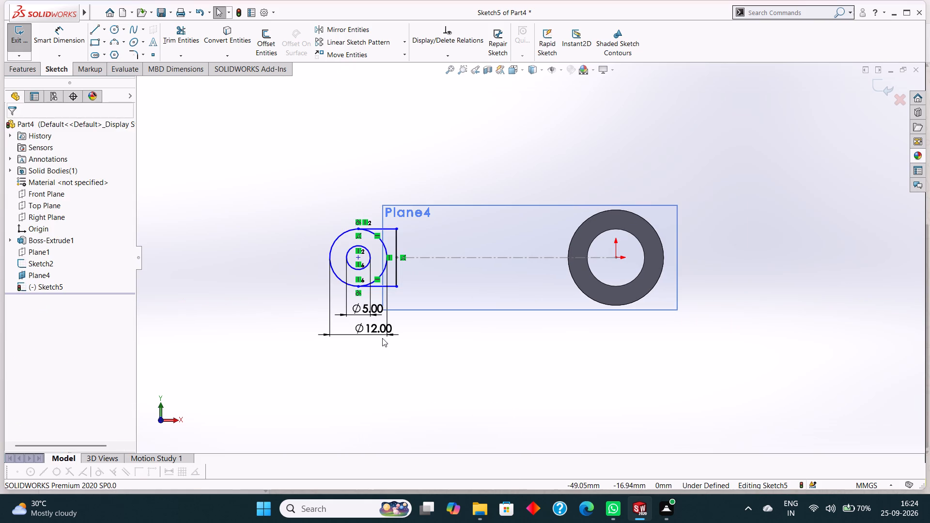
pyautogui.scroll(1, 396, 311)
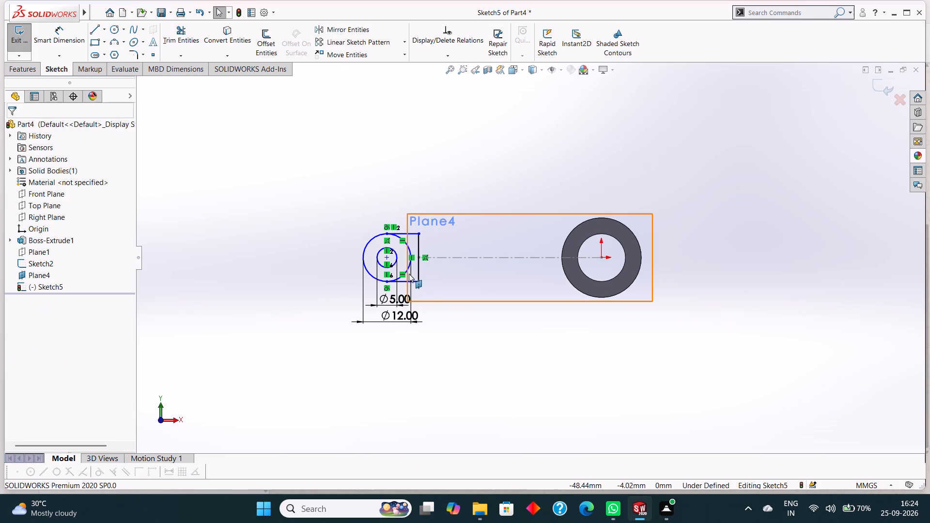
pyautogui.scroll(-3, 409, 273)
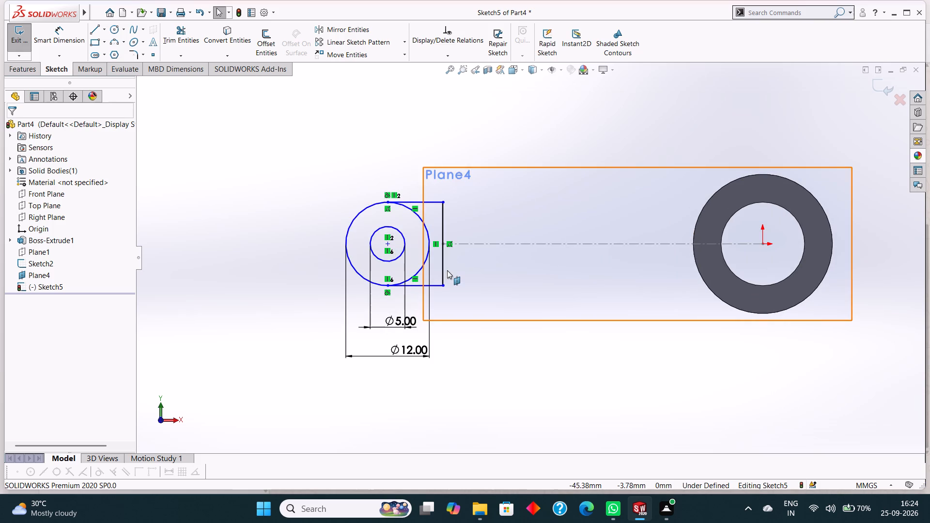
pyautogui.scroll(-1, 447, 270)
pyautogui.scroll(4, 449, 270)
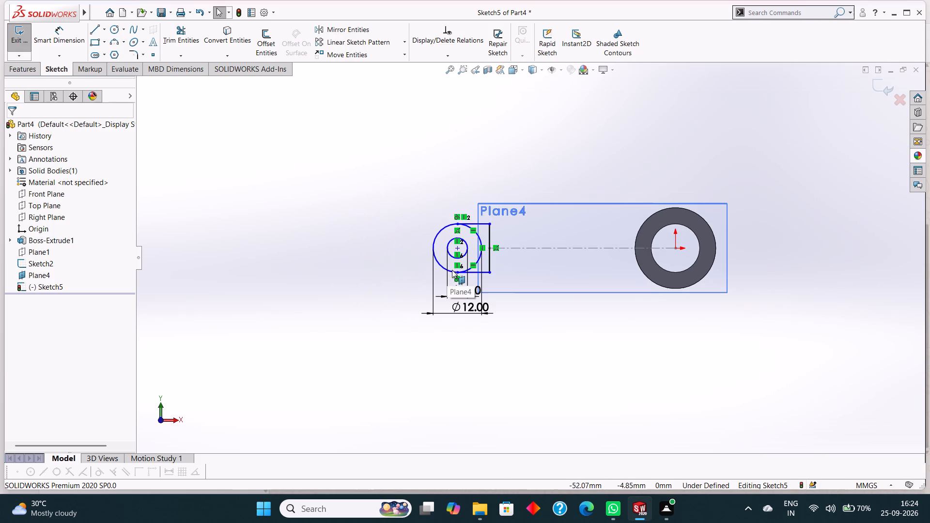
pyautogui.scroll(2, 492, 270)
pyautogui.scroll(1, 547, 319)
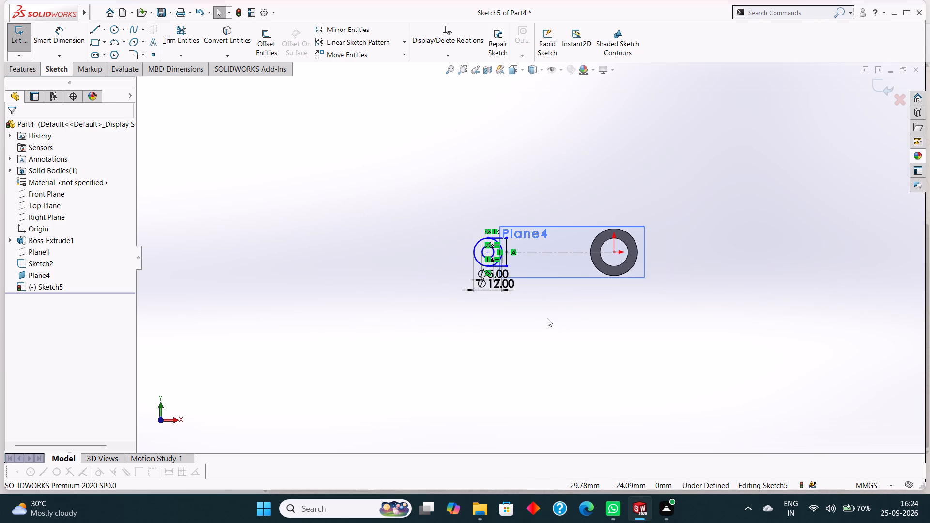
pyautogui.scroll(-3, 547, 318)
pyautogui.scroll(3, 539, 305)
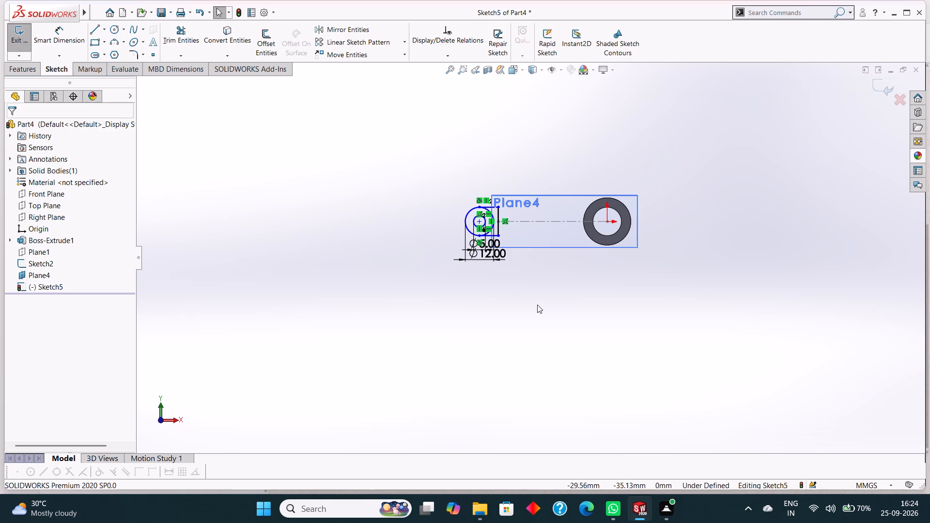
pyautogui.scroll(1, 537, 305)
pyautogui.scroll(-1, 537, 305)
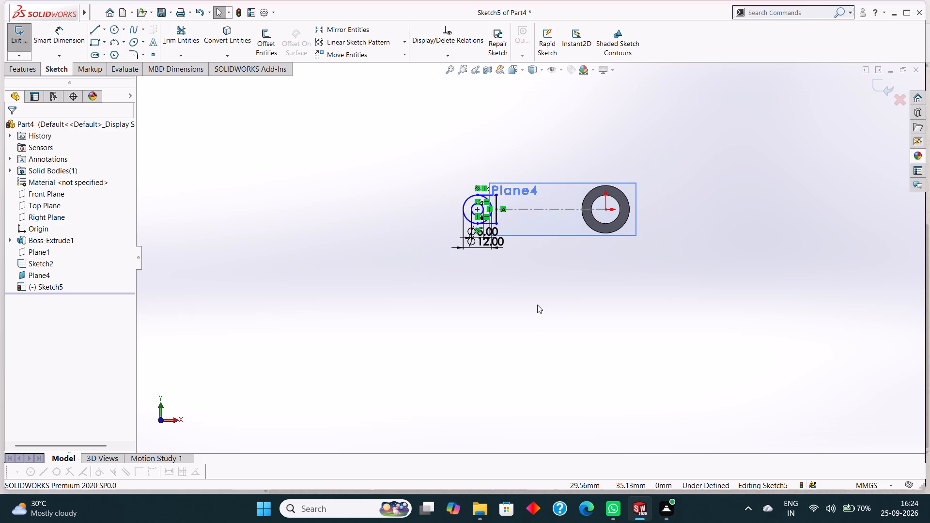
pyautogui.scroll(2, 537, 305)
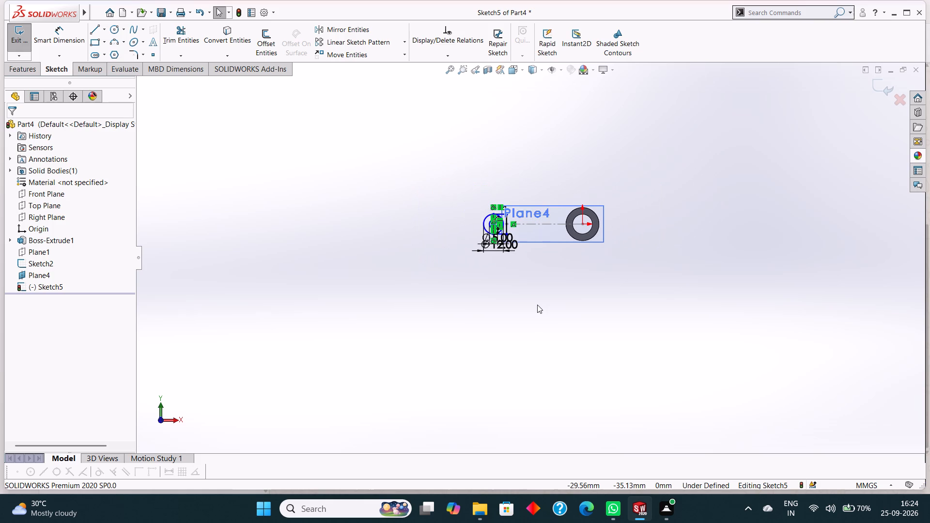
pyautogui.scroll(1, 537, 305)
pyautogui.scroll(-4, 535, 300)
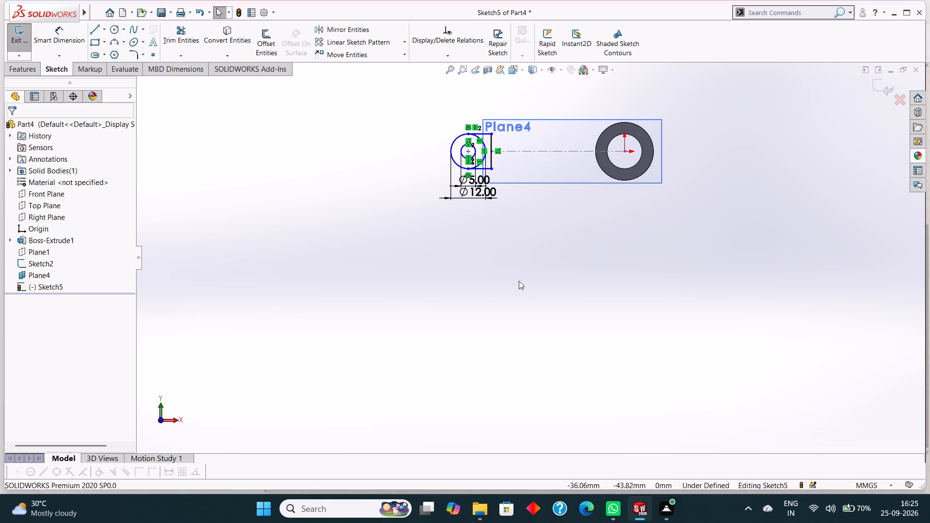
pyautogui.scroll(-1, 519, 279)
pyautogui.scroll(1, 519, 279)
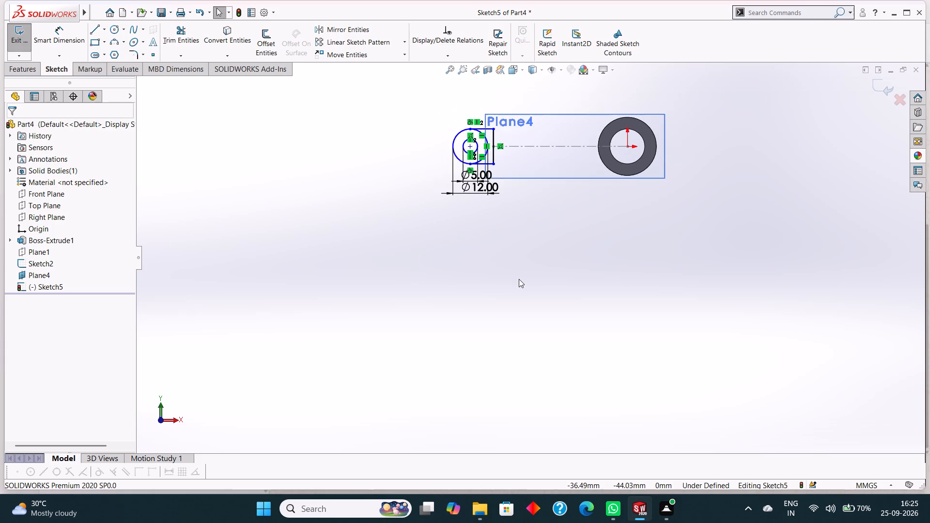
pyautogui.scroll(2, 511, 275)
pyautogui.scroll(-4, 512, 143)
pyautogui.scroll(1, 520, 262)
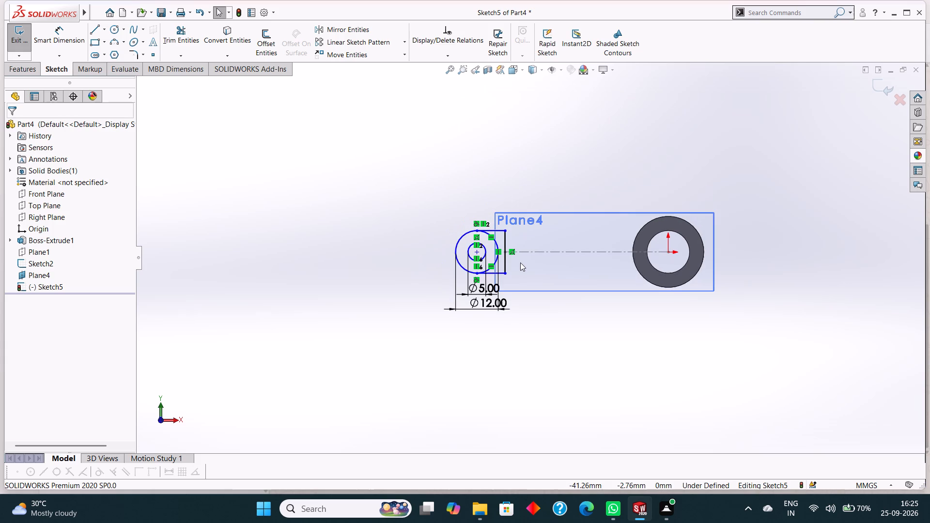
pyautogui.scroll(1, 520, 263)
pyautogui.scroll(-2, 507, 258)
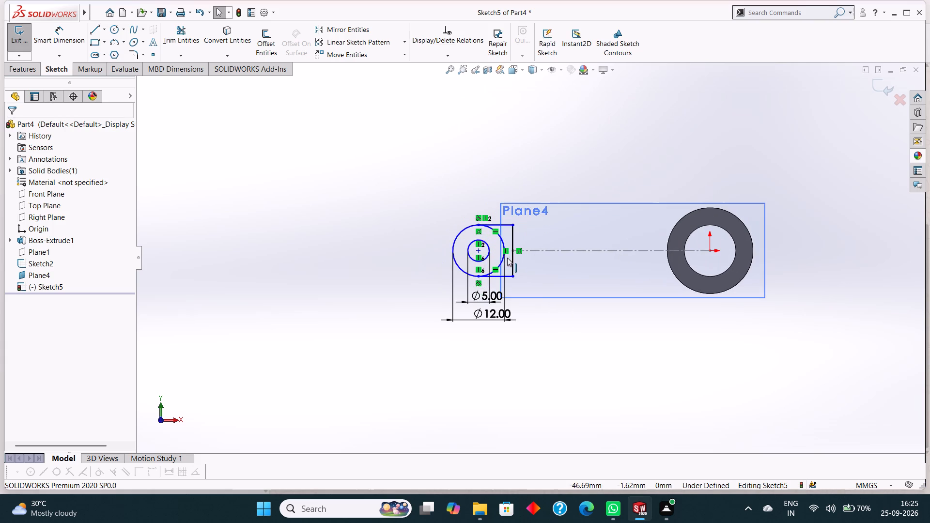
# Trim away the half of the 12 mm circle inside the line chain, leaving a round-ended tab profile.
pyautogui.click(176, 44)
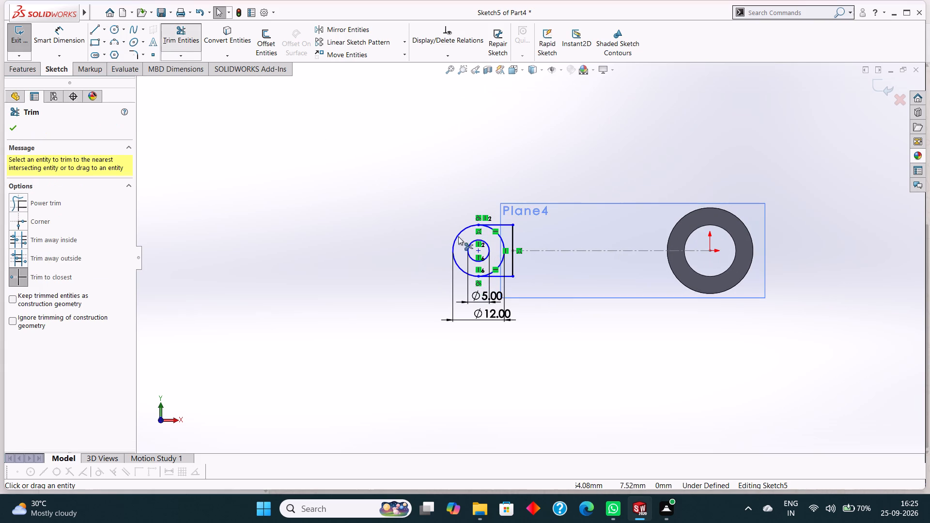
pyautogui.scroll(-4, 488, 258)
pyautogui.click(529, 223)
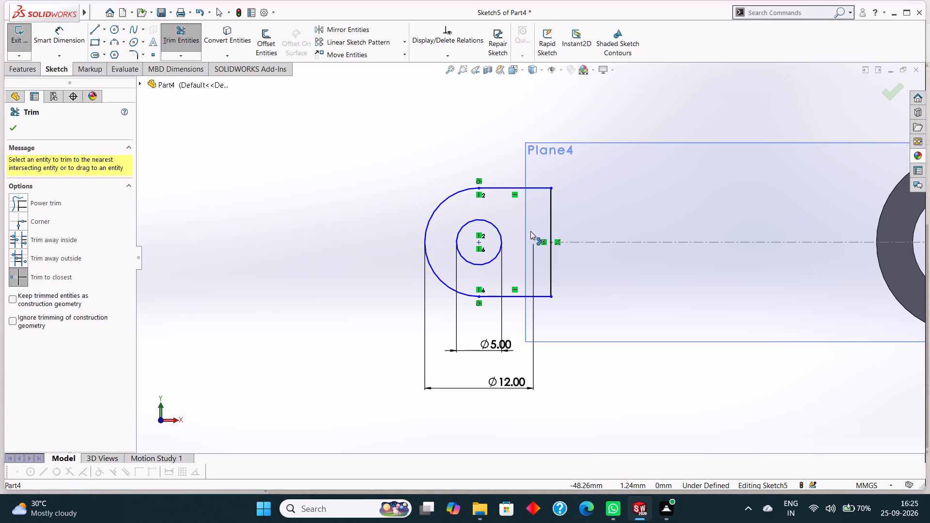
pyautogui.scroll(2, 530, 231)
pyautogui.click(17, 125)
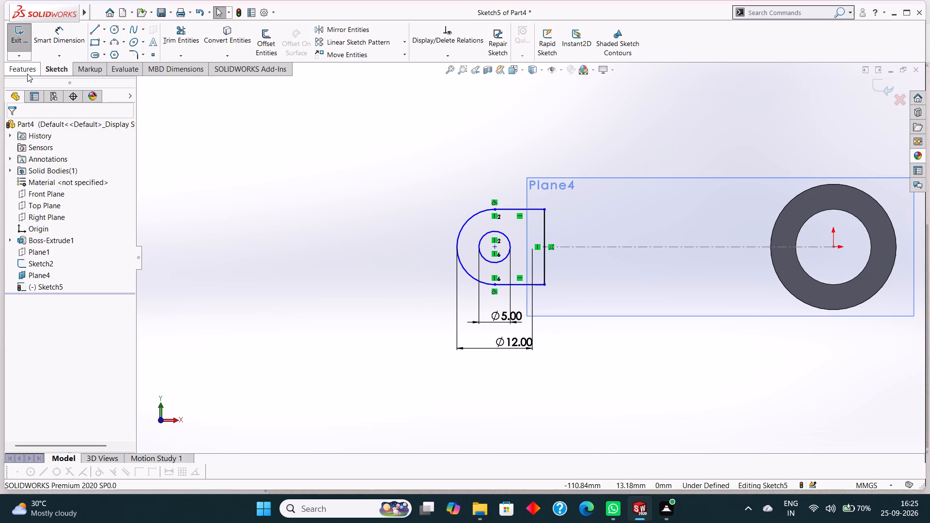
# Extrude the round-ended tab profile 16 mm using the Mid Plane end condition.
pyautogui.click(27, 74)
pyautogui.click(30, 49)
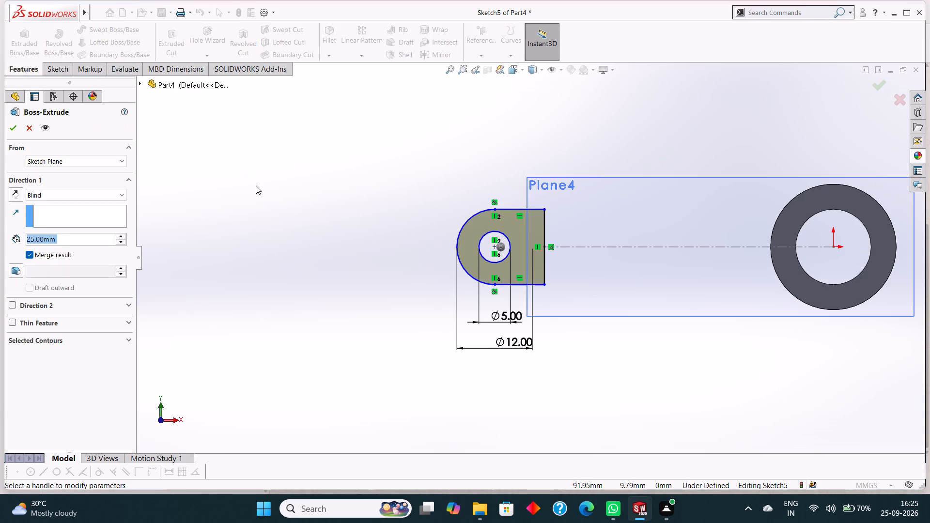
pyautogui.moveTo(256, 185); pyautogui.dragTo(283, 217, button='middle')
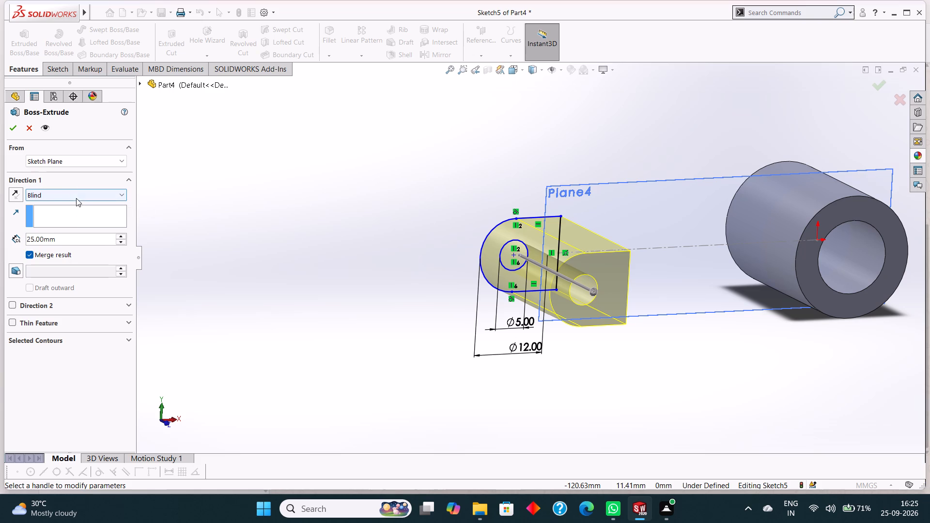
pyautogui.click(58, 193)
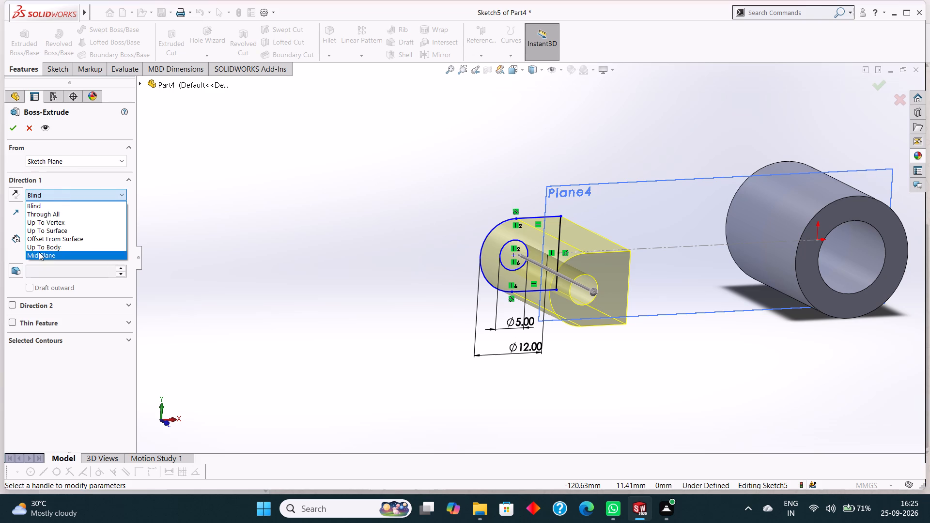
pyautogui.click(39, 252)
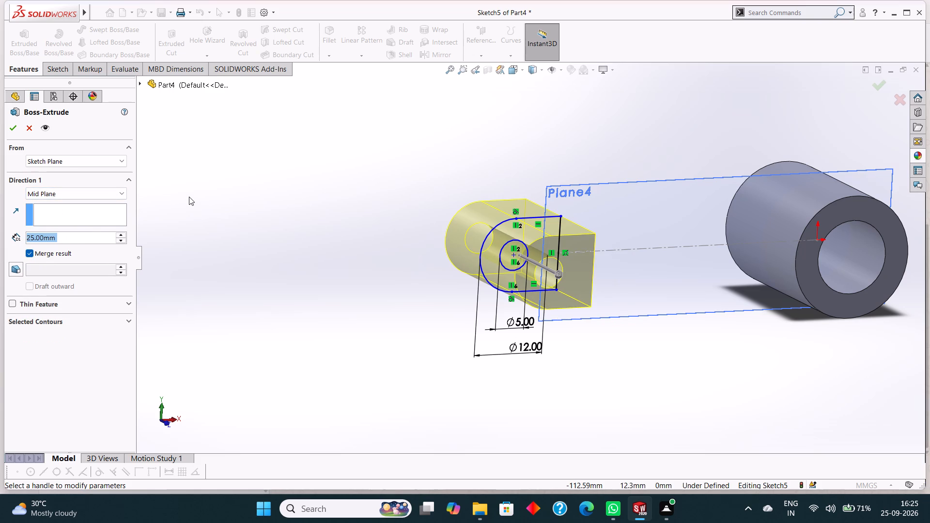
pyautogui.press('1')
pyautogui.press('6')
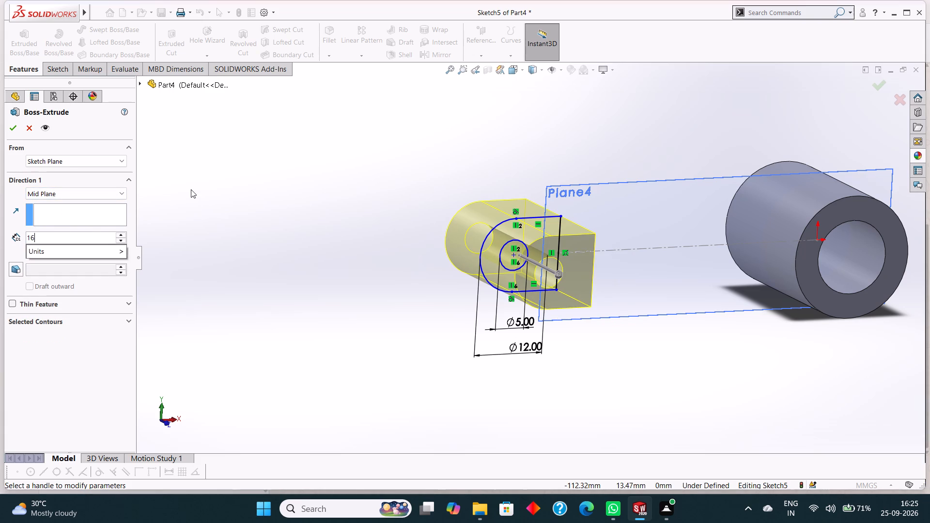
pyautogui.press('Return')
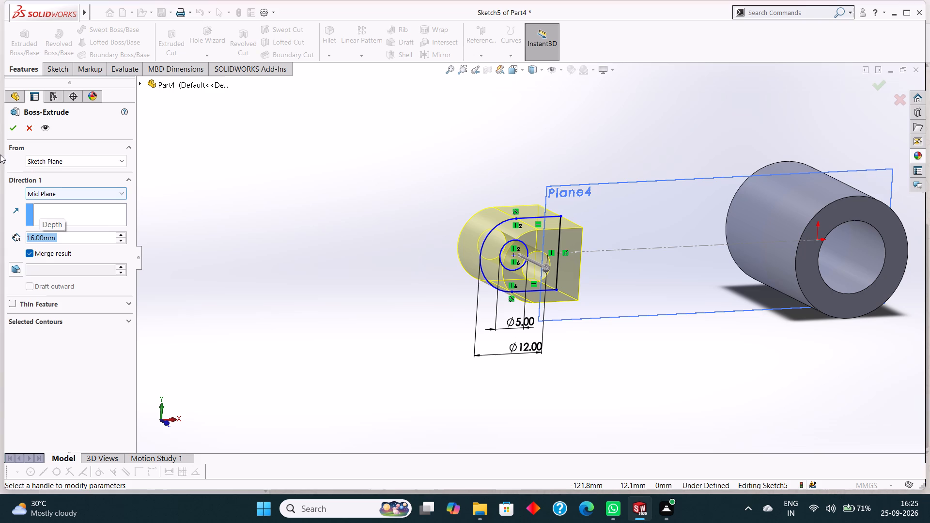
pyautogui.click(9, 130)
pyautogui.click(198, 175)
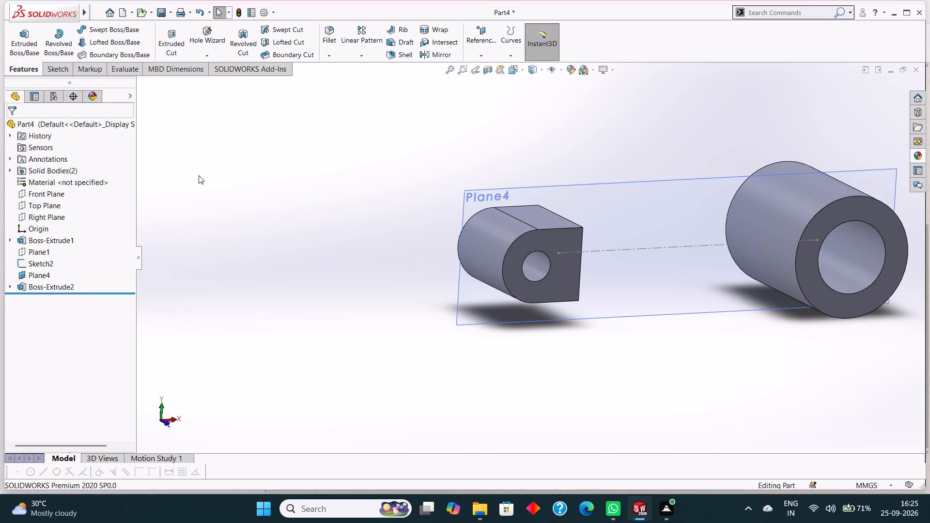
# Hide the 12.5 mm offset plane that passes through the tab and the hollow cylinder.
pyautogui.moveTo(219, 177); pyautogui.dragTo(248, 204, button='middle')
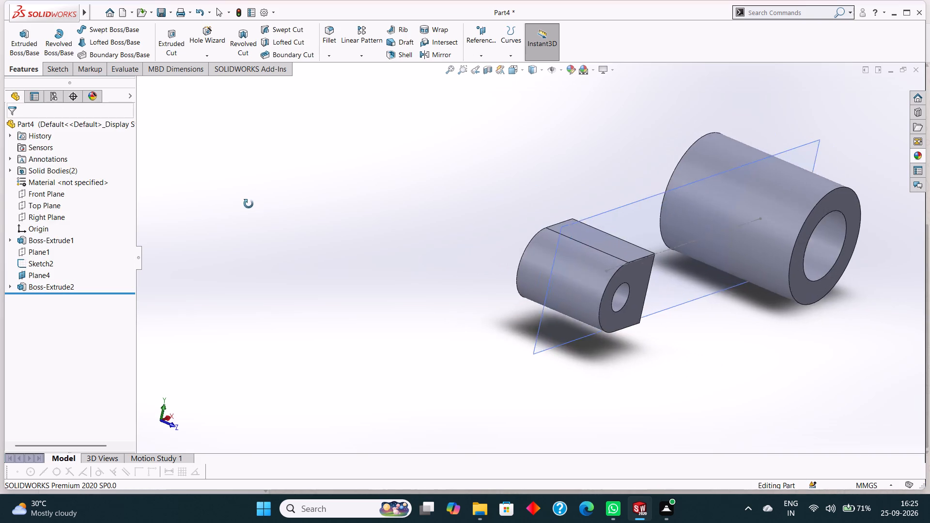
pyautogui.moveTo(248, 204); pyautogui.dragTo(247, 203, button='middle')
pyautogui.moveTo(243, 202); pyautogui.dragTo(249, 228, button='middle')
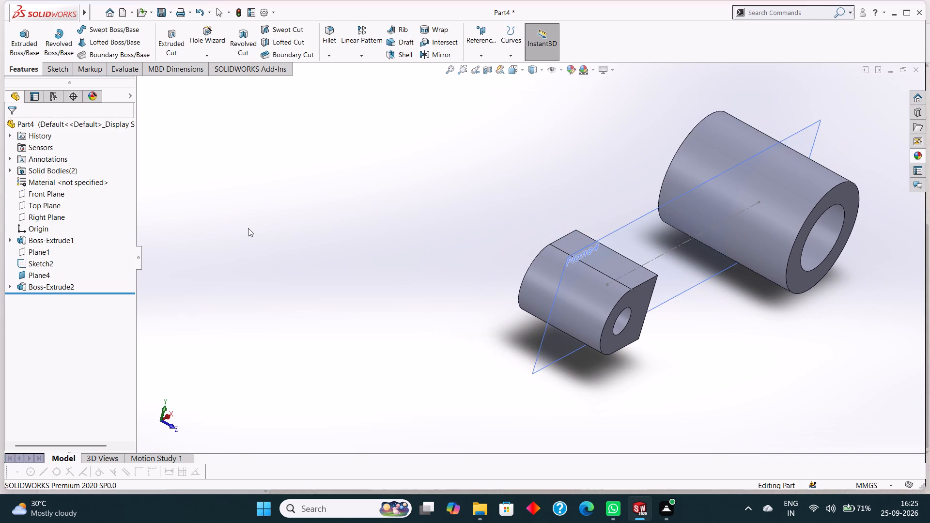
pyautogui.scroll(3, 248, 228)
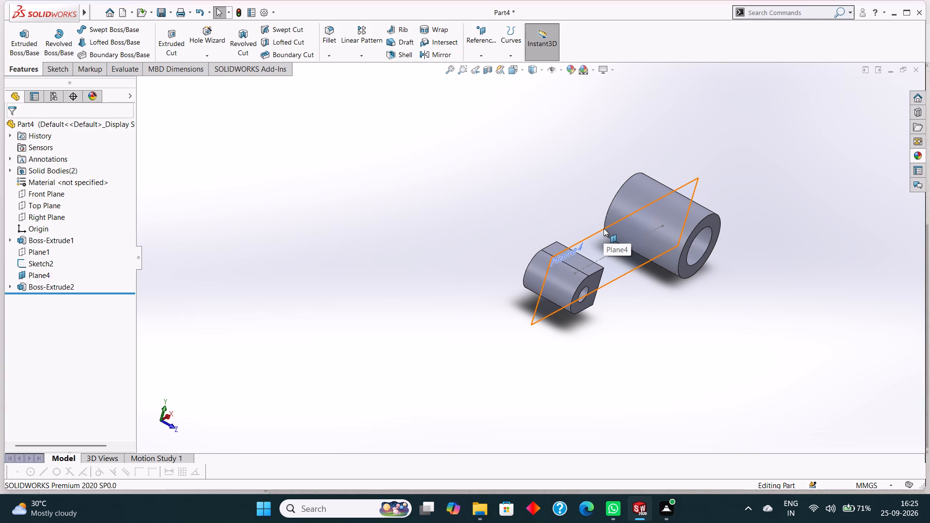
pyautogui.click(604, 228)
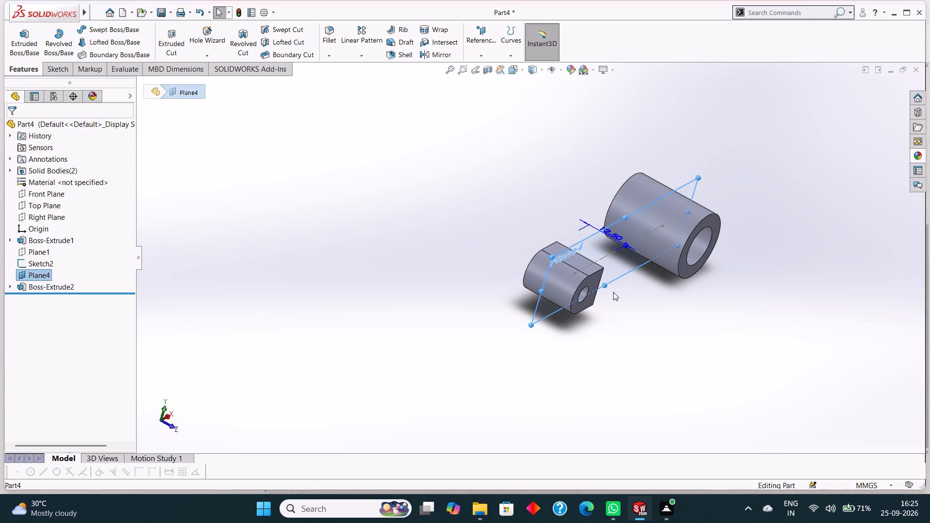
pyautogui.hotkey('ctrl', '8')
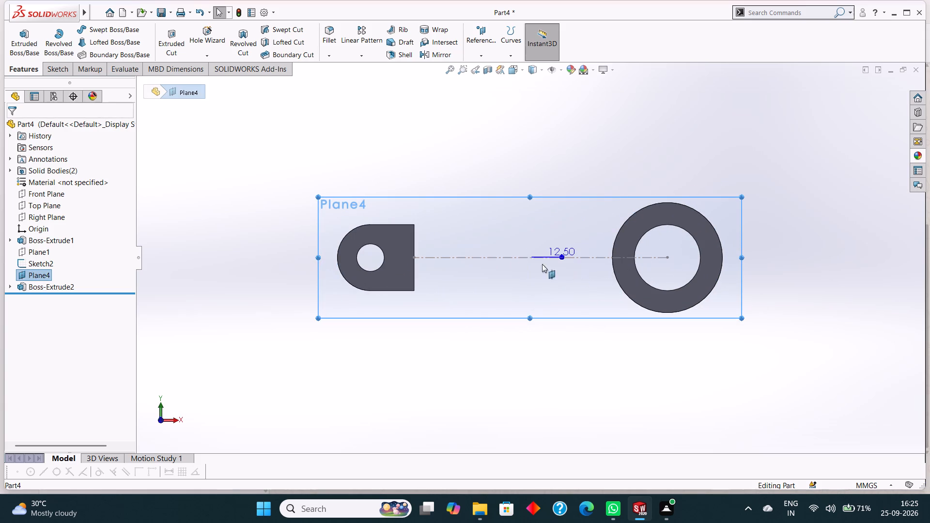
pyautogui.rightClick(491, 197)
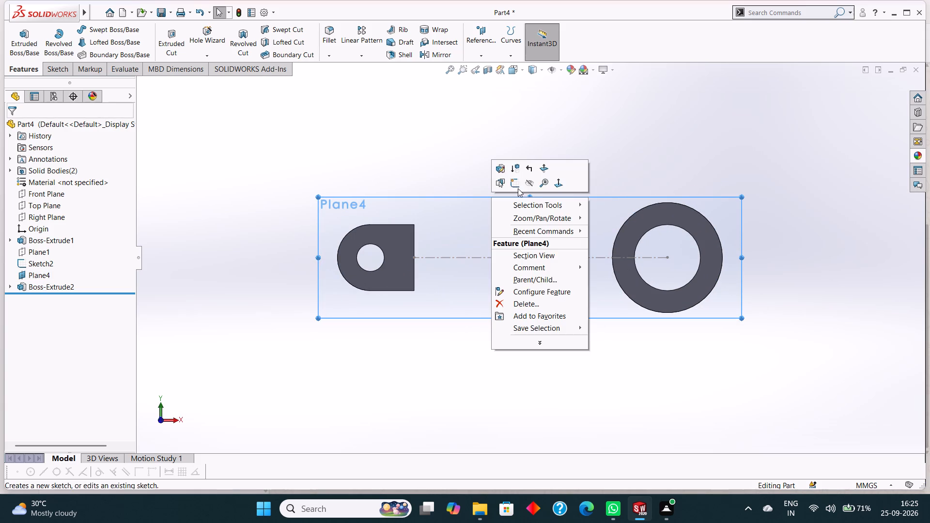
pyautogui.click(529, 183)
# Start a sketch on the tab's flat top face, viewed normal to it.
pyautogui.moveTo(515, 167); pyautogui.dragTo(561, 212, button='middle')
pyautogui.click(427, 234)
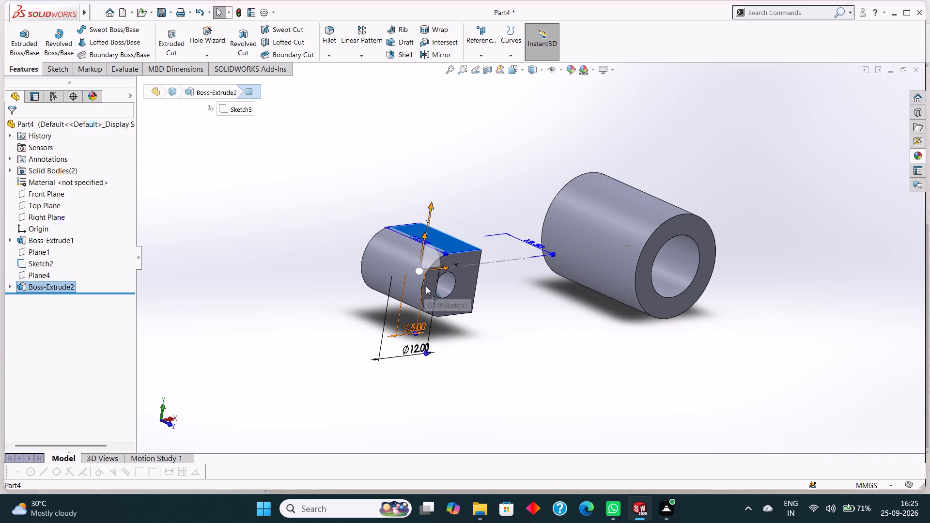
pyautogui.hotkey('ctrl', '8')
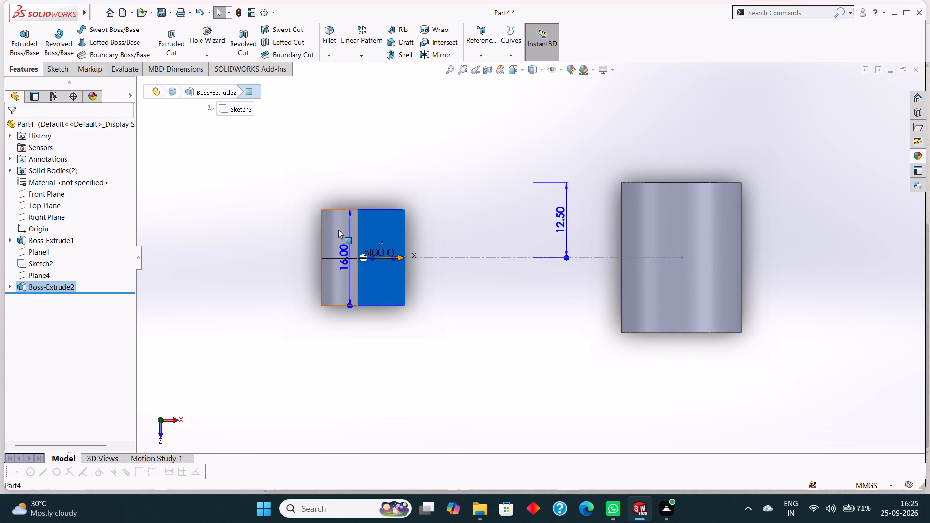
pyautogui.rightClick(368, 223)
pyautogui.click(390, 211)
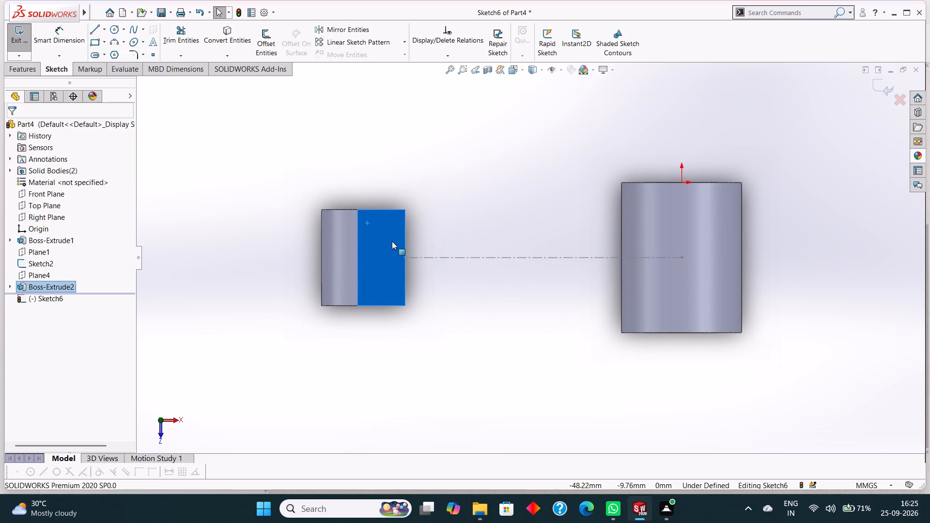
pyautogui.press('Escape')
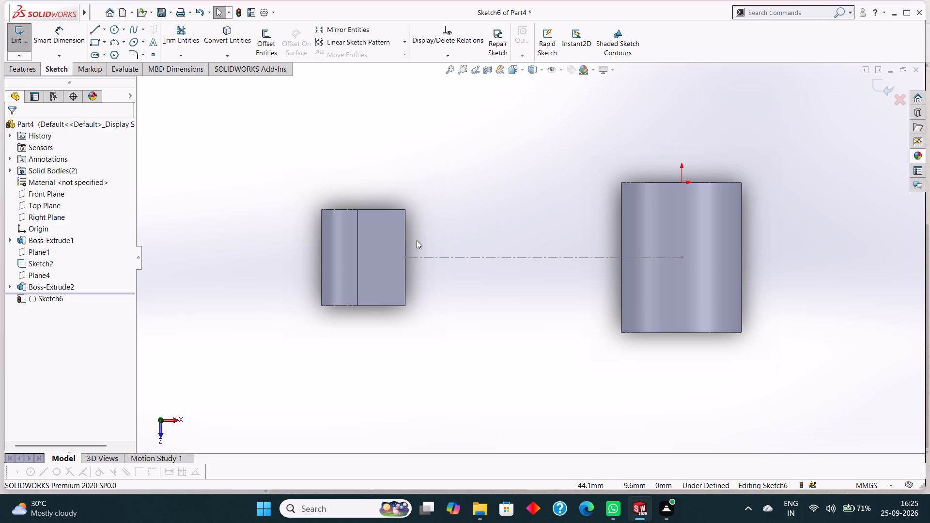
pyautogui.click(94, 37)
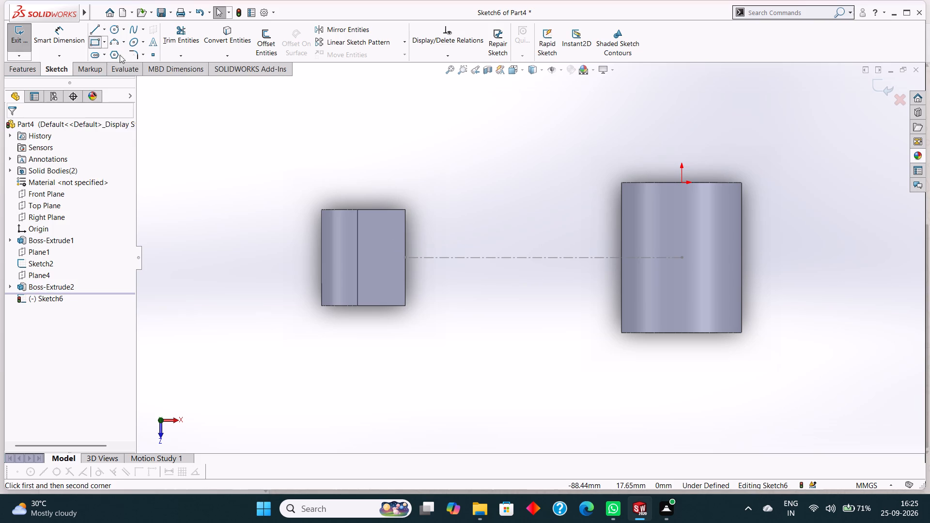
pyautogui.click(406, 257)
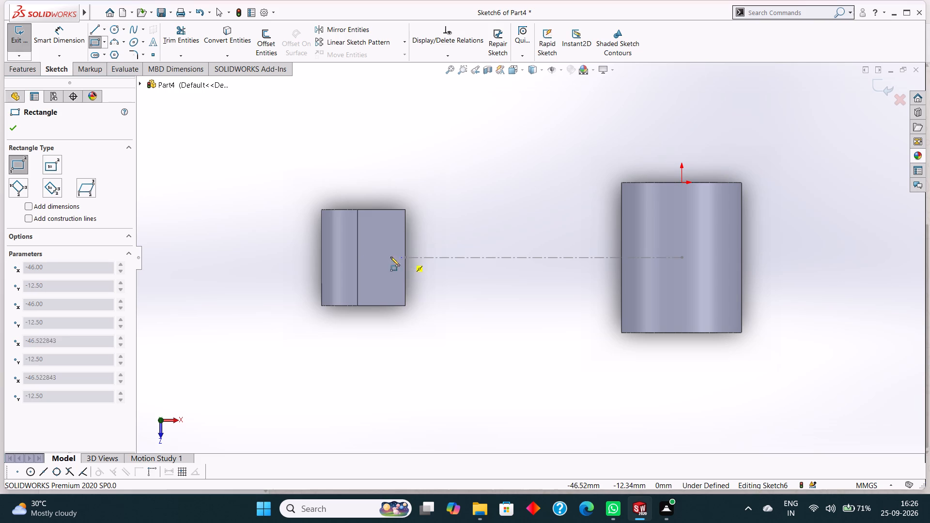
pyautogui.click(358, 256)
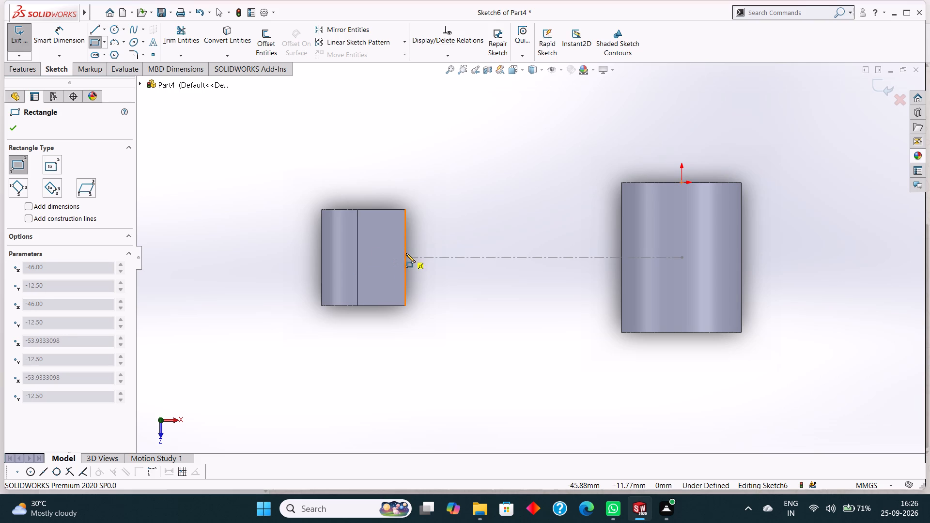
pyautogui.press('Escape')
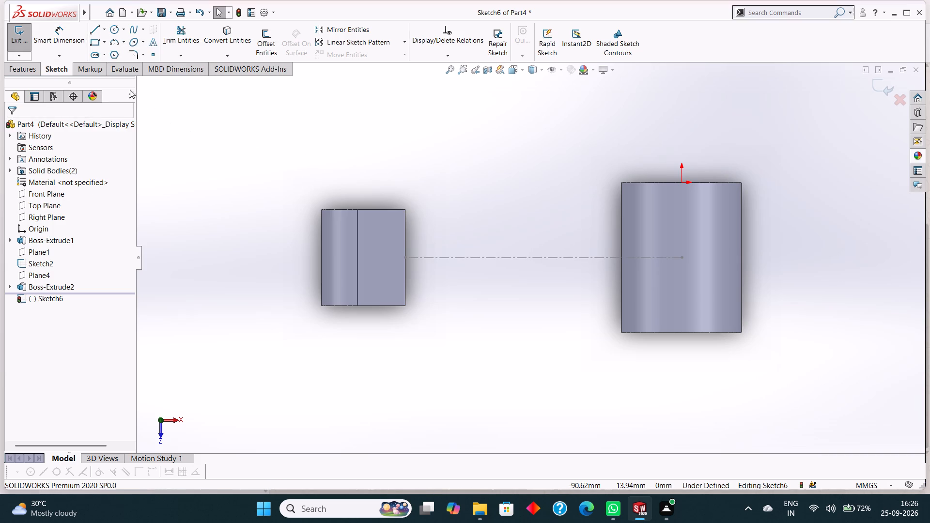
# Draw a 4 mm line along the tab's straight end edge, starting at the centerline's outer endpoint.
pyautogui.click(107, 31)
pyautogui.click(113, 43)
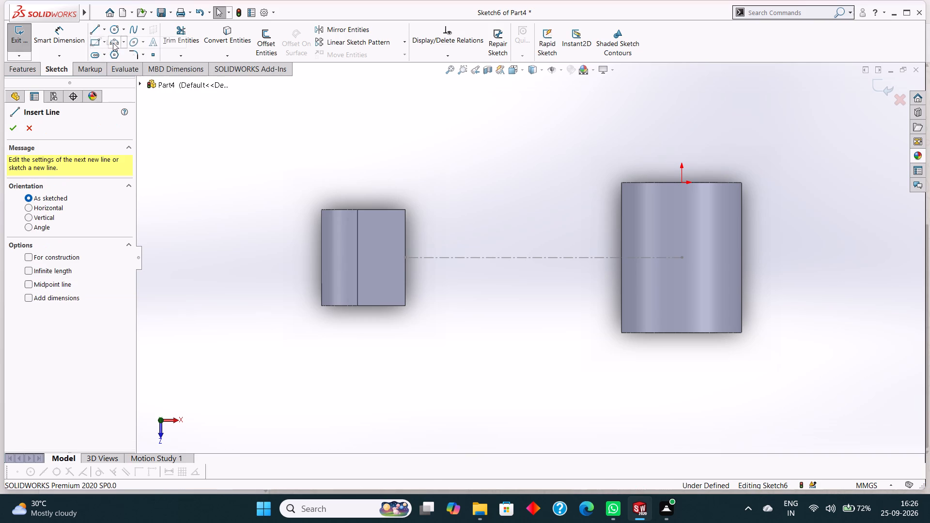
pyautogui.click(405, 257)
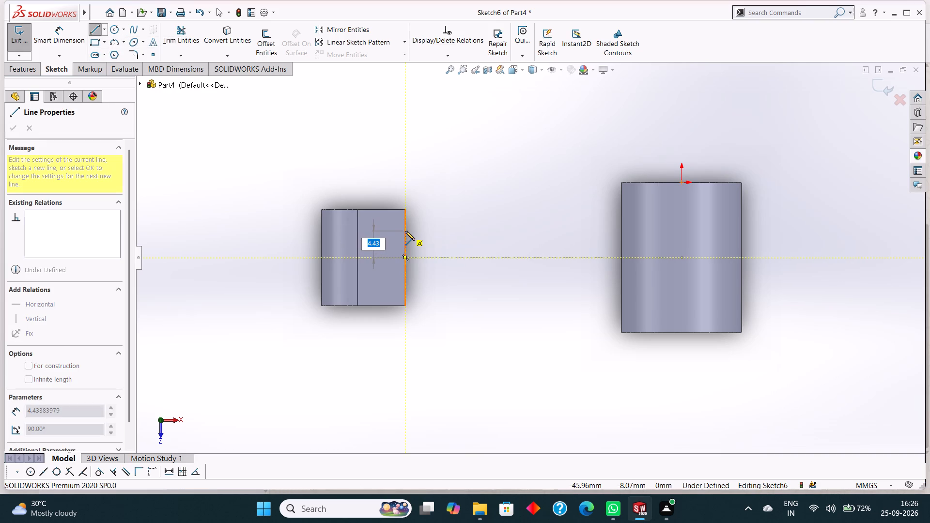
pyautogui.press('4')
pyautogui.press('Return')
pyautogui.rightClick(454, 213)
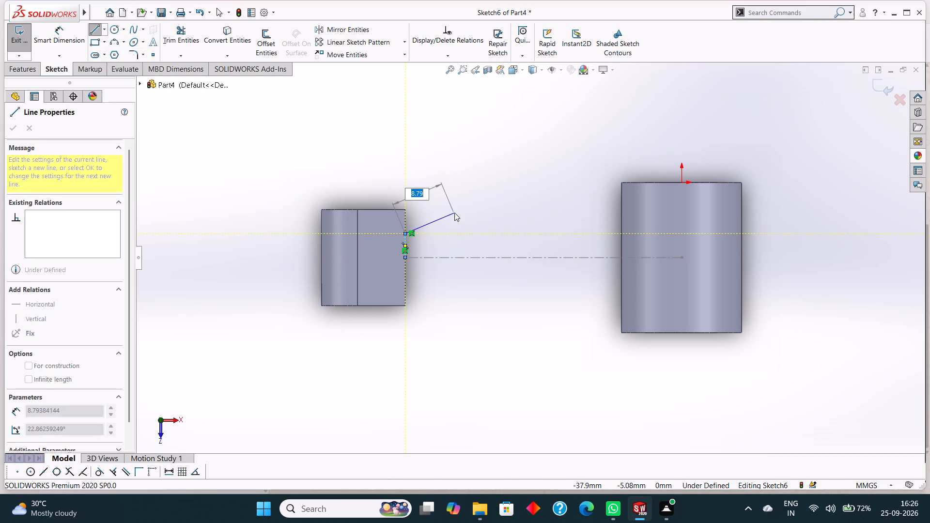
pyautogui.click(486, 225)
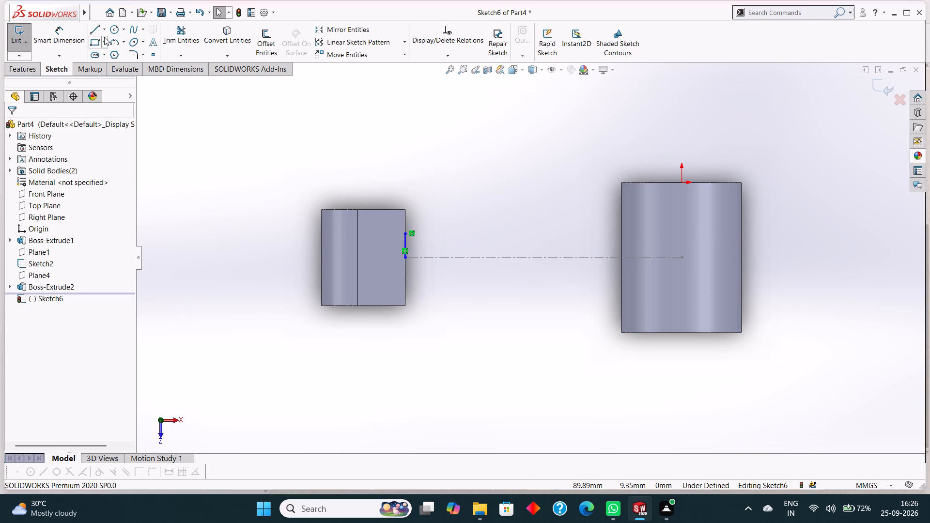
# Draw a line chain from the centerline's endpoint: 4 mm along the edge oppositely, about 17.7 mm past the rounded end, closing an 8 mm wide rectangle.
pyautogui.click(99, 32)
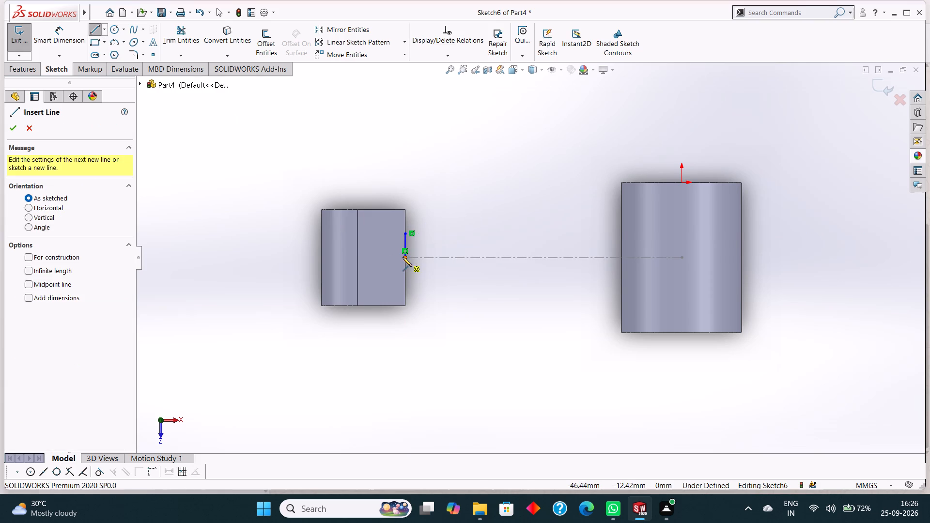
pyautogui.click(404, 257)
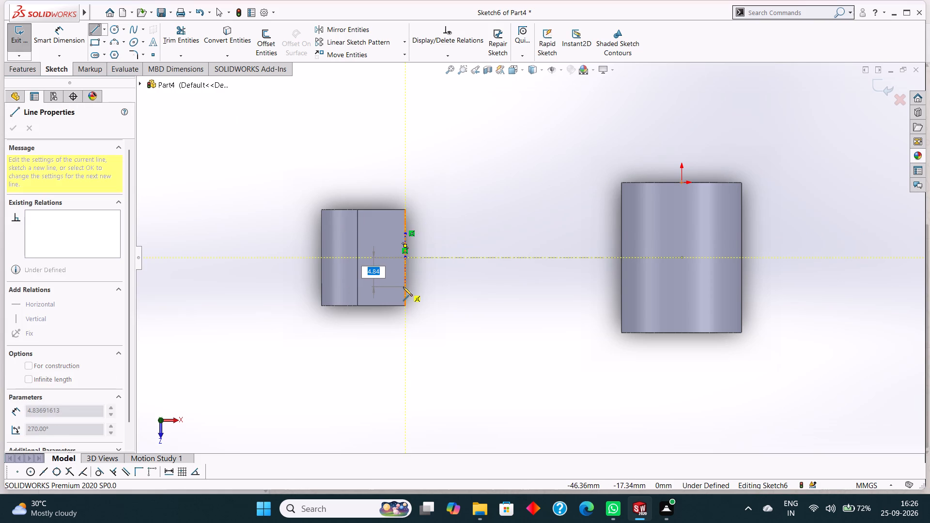
pyautogui.press('4')
pyautogui.press('Return')
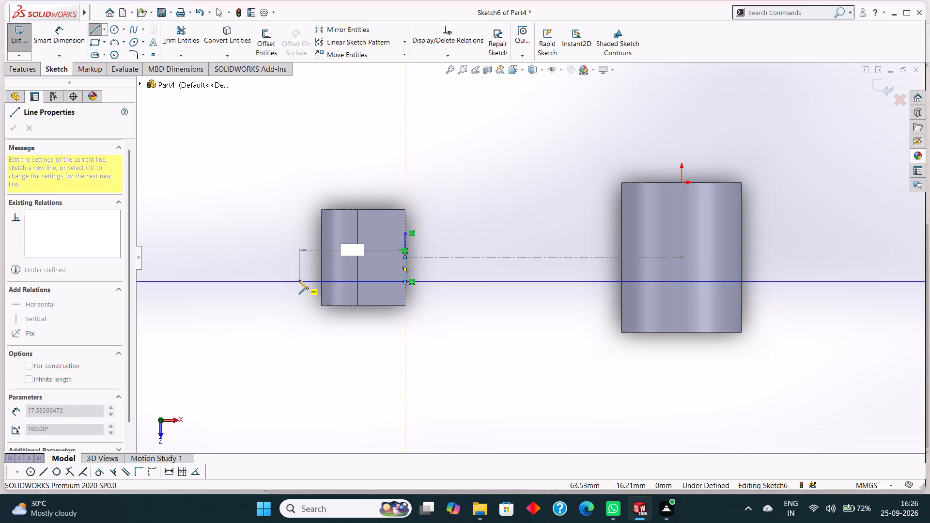
pyautogui.click(299, 280)
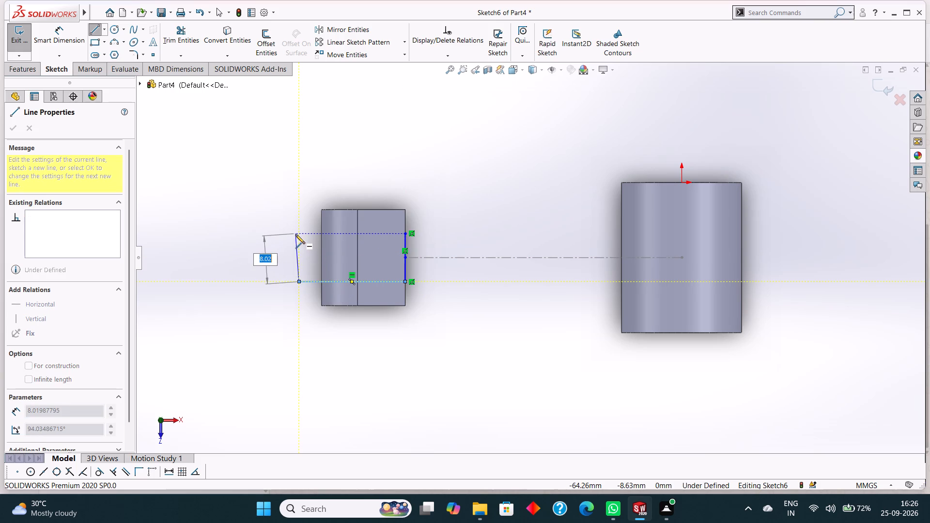
pyautogui.click(298, 234)
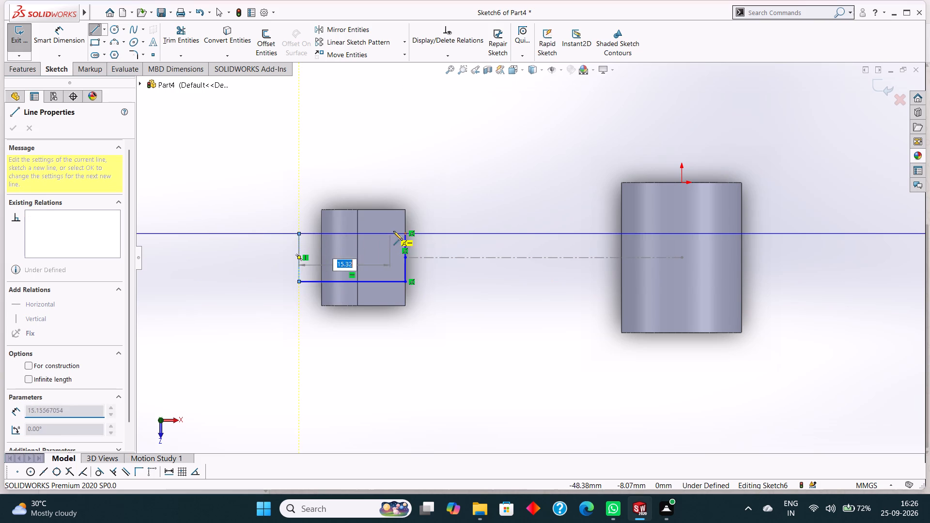
pyautogui.click(405, 233)
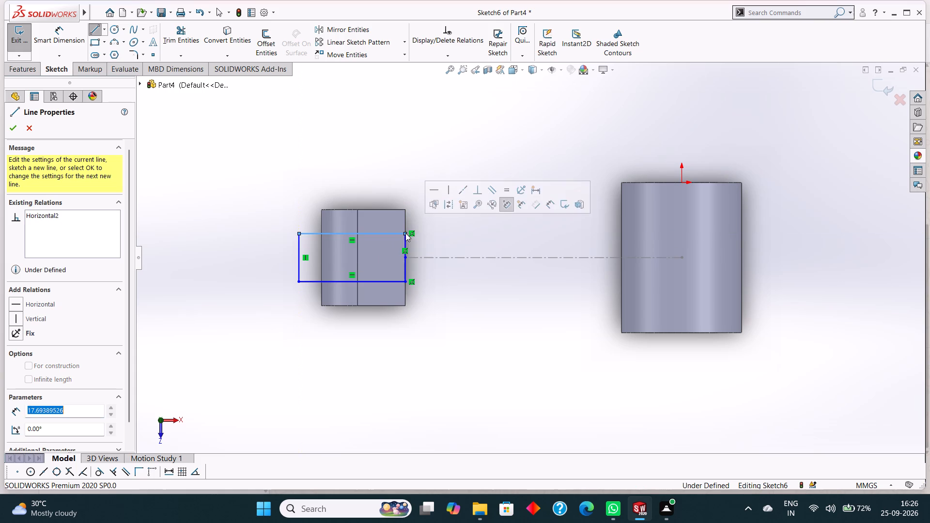
pyautogui.rightClick(368, 124)
pyautogui.click(399, 133)
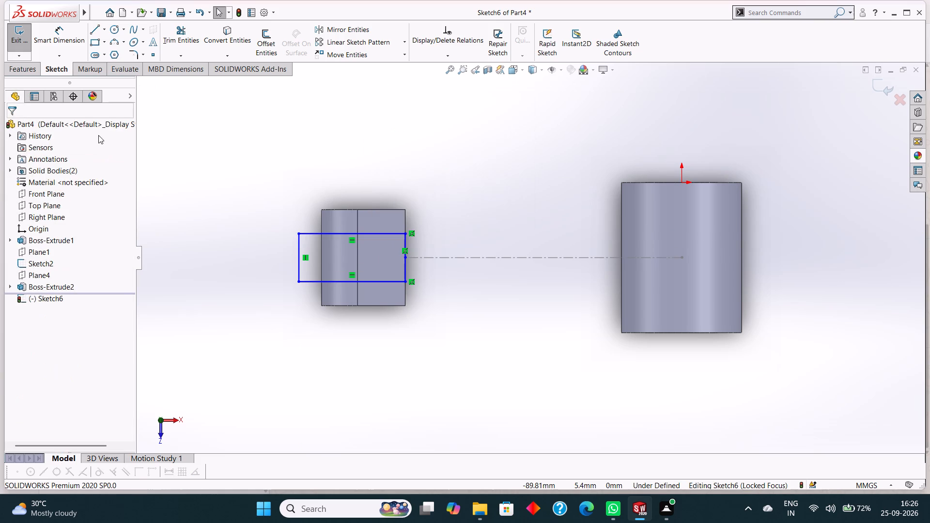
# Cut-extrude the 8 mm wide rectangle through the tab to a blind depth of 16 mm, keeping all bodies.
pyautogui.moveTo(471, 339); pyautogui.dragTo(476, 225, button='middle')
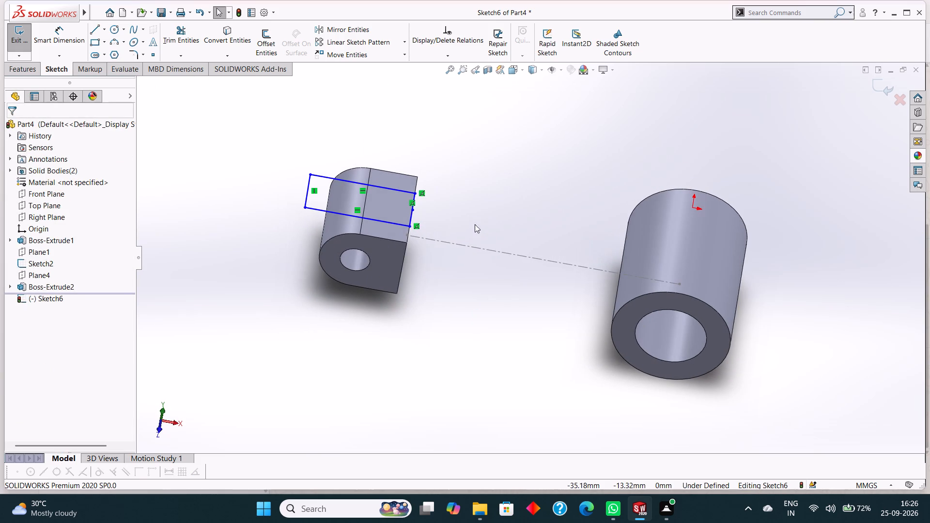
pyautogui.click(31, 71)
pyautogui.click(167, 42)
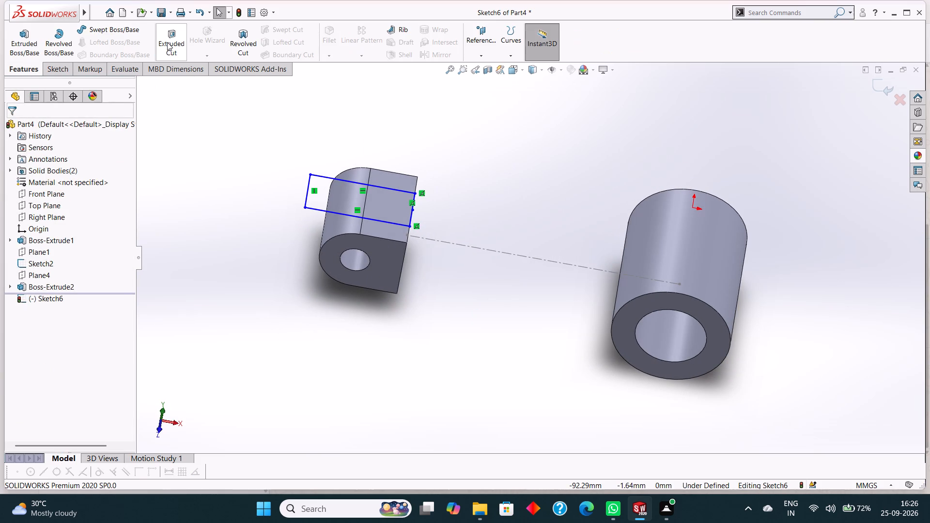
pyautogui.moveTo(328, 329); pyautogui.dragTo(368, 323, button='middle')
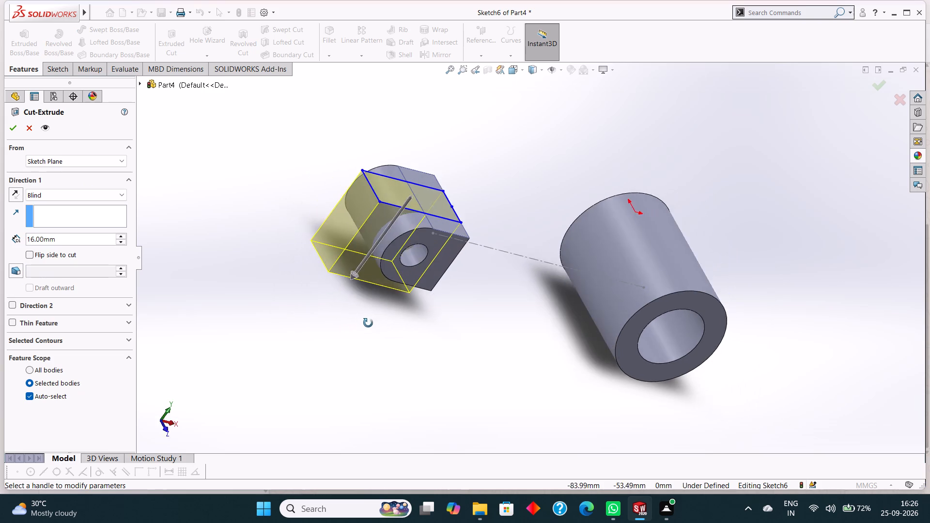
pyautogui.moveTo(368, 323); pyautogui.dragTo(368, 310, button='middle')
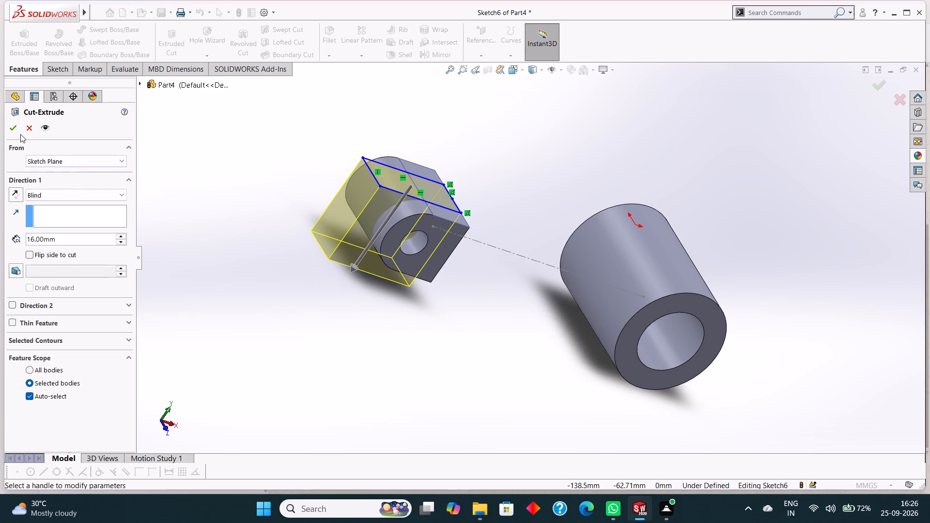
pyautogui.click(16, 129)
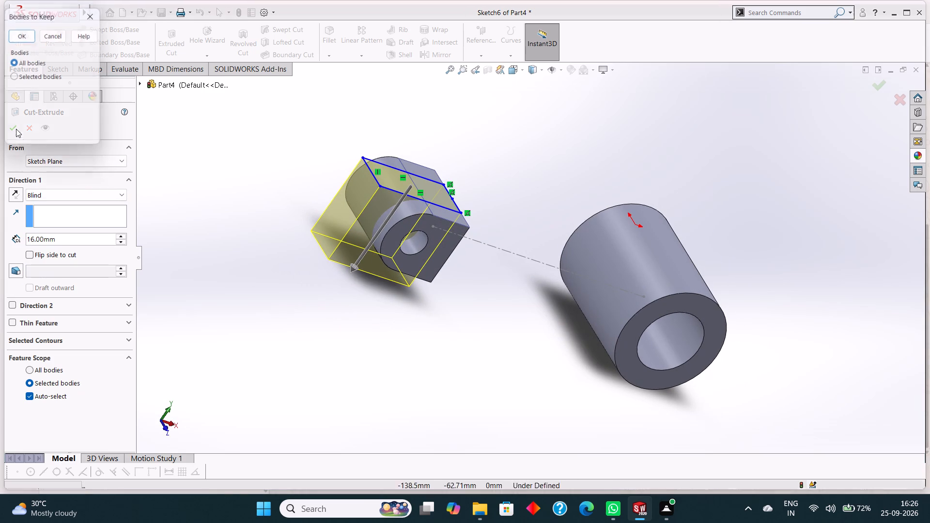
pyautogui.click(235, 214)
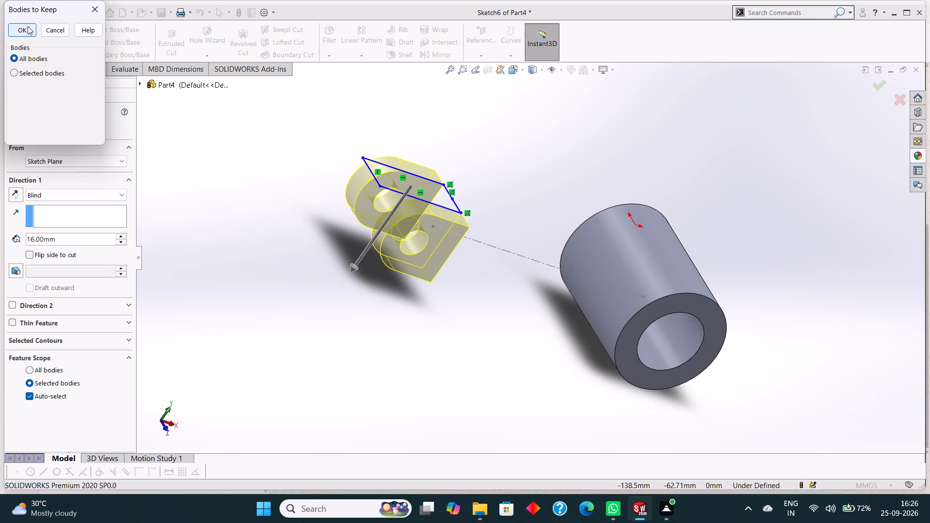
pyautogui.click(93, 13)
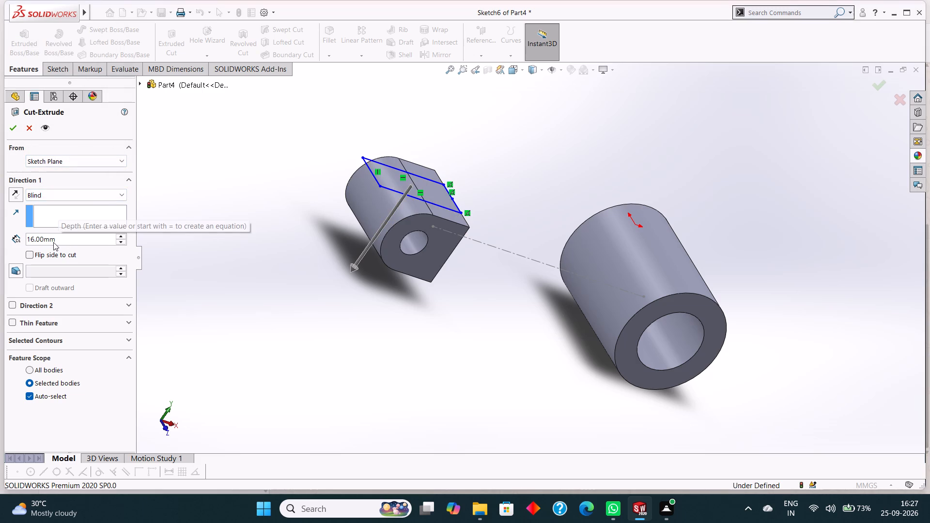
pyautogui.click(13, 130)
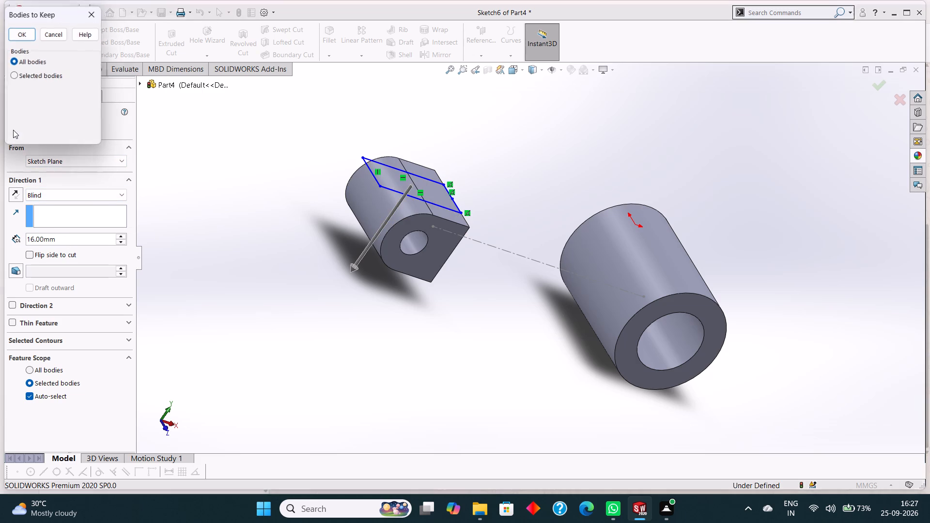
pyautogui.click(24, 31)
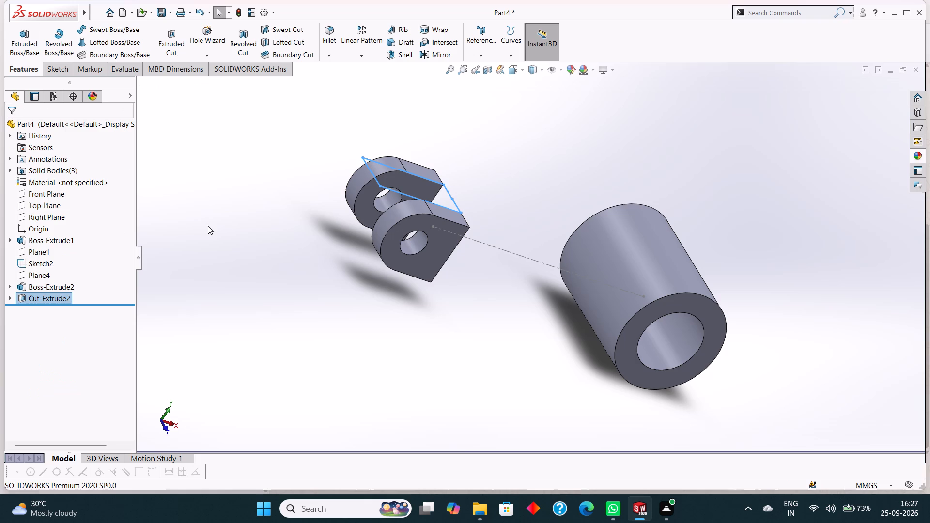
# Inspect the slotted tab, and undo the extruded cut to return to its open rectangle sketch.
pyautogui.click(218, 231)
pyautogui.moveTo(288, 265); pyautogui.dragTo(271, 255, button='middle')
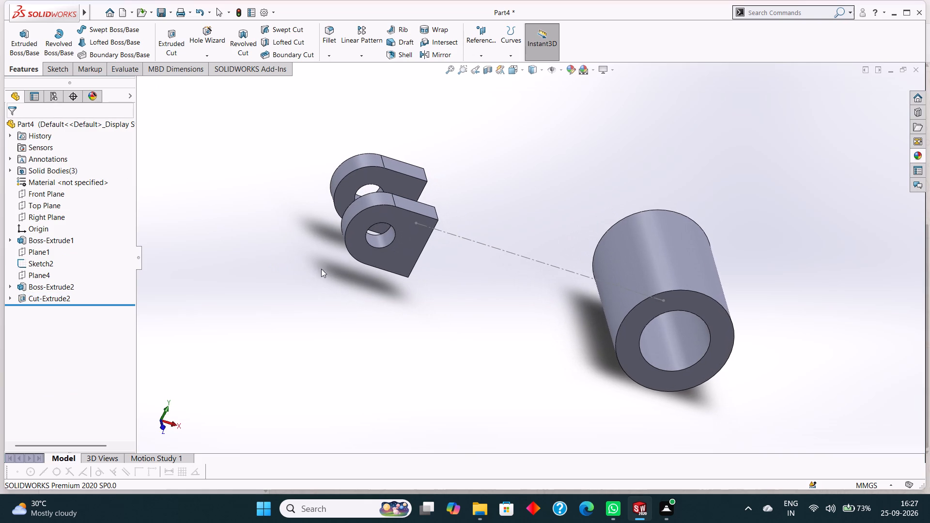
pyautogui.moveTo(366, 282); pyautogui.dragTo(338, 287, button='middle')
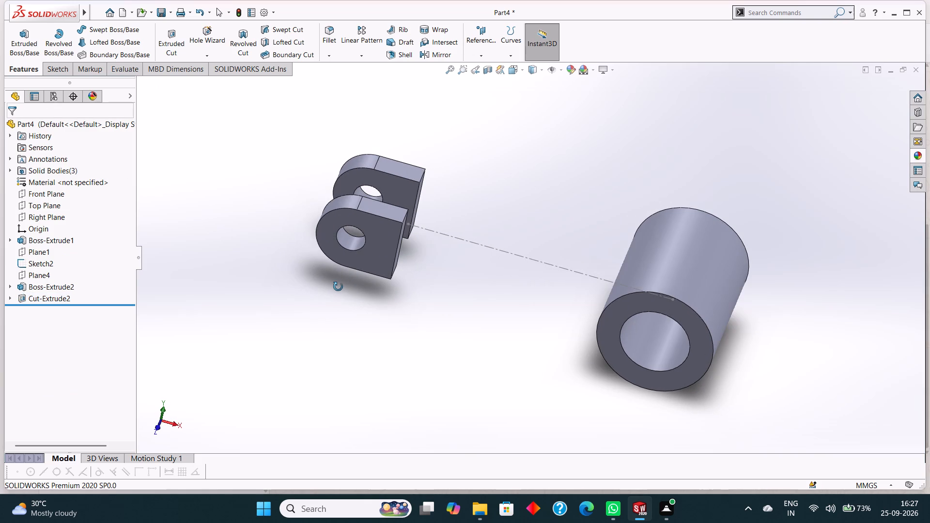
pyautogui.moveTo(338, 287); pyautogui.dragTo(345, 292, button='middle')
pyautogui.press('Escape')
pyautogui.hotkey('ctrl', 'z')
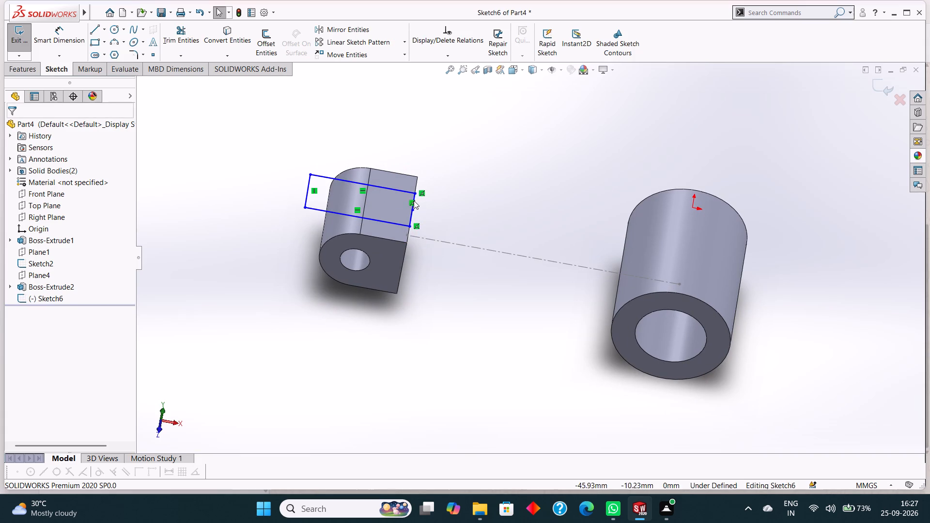
# Delete the two 4 mm sketch lines lying along the tab's straight end edge.
pyautogui.scroll(-4, 415, 198)
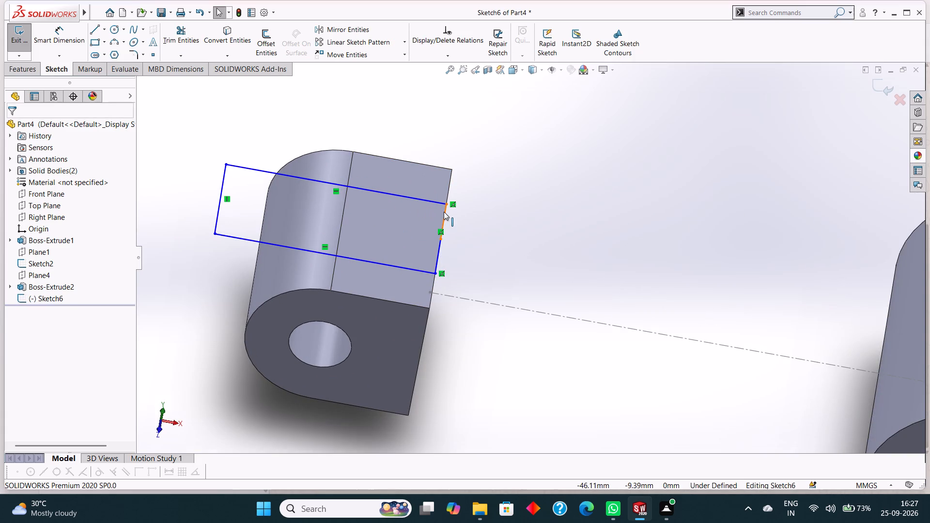
pyautogui.rightClick(444, 212)
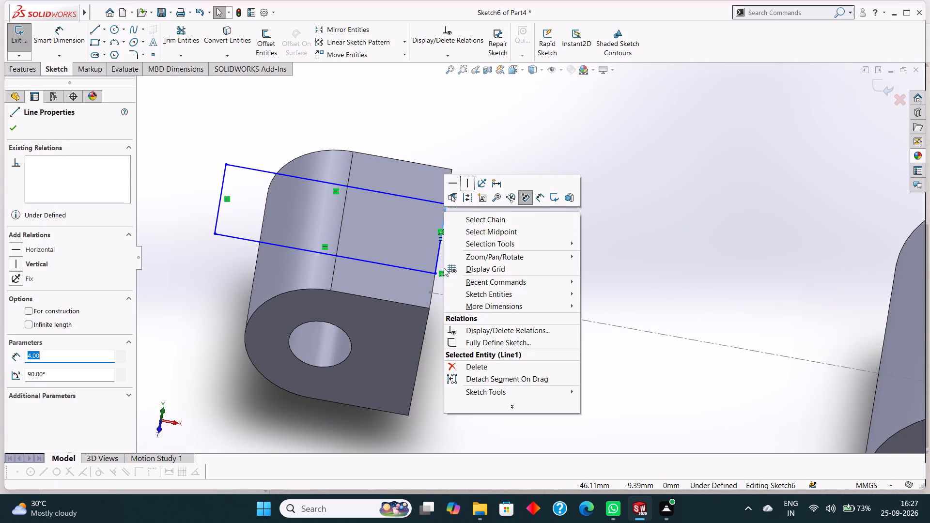
pyautogui.click(470, 364)
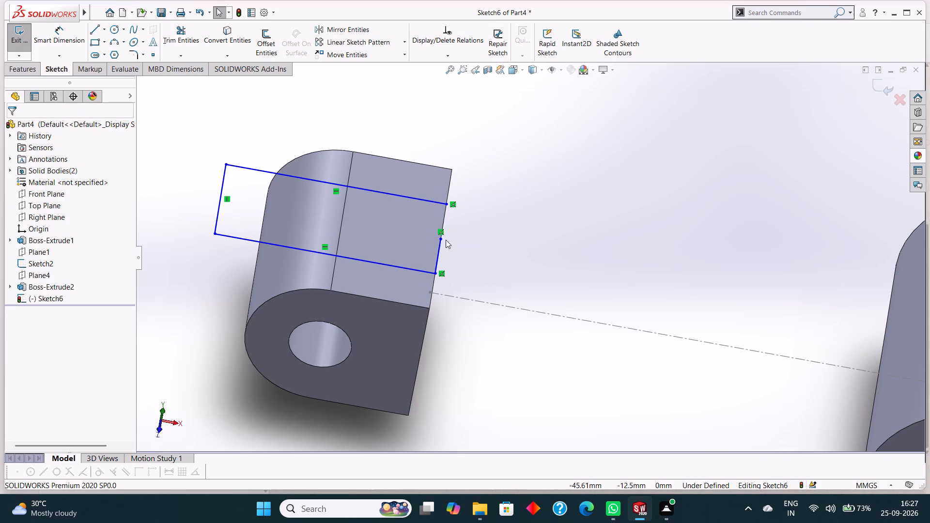
pyautogui.rightClick(439, 246)
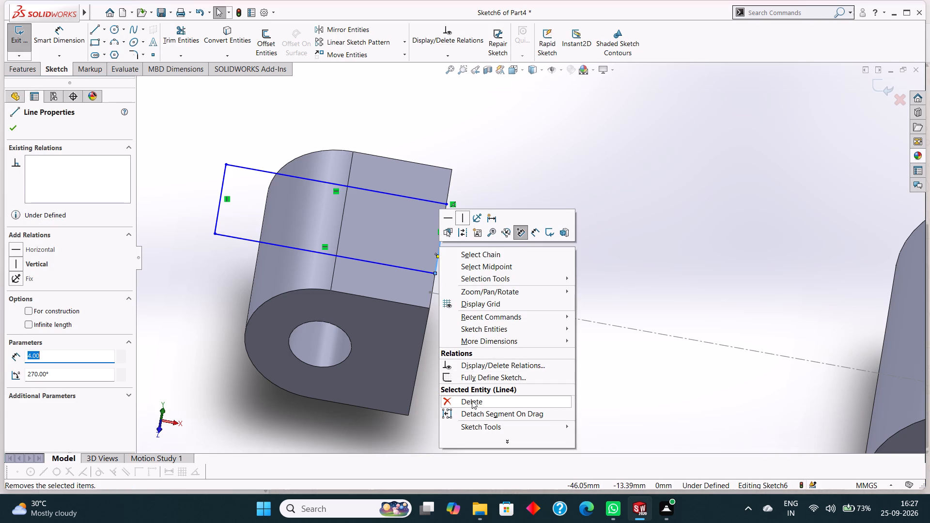
pyautogui.click(472, 400)
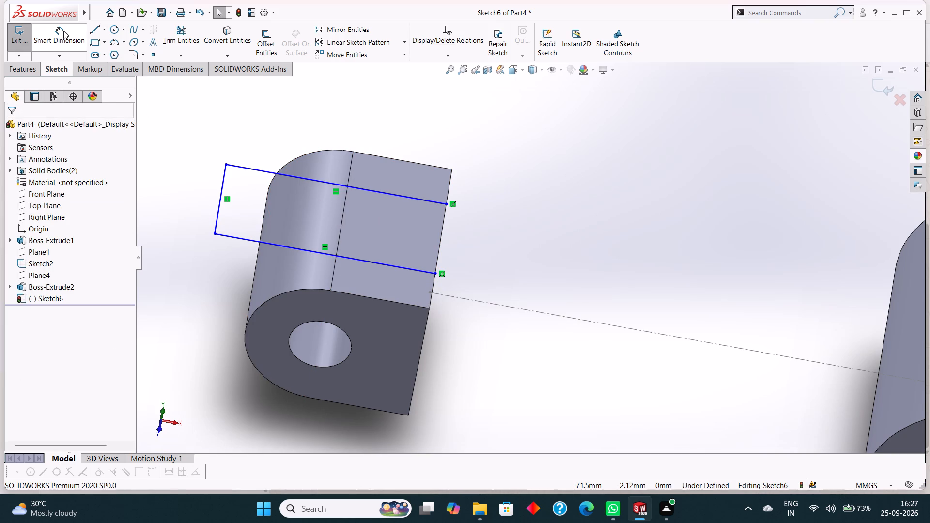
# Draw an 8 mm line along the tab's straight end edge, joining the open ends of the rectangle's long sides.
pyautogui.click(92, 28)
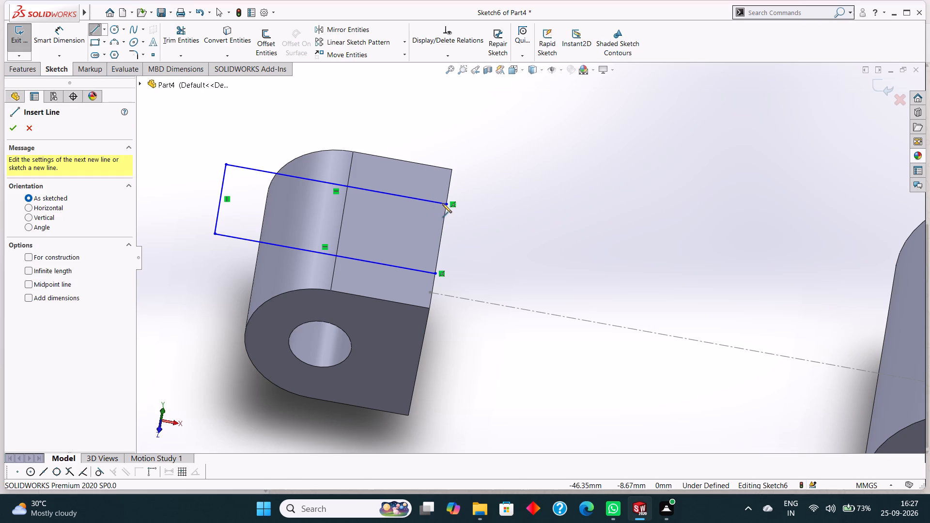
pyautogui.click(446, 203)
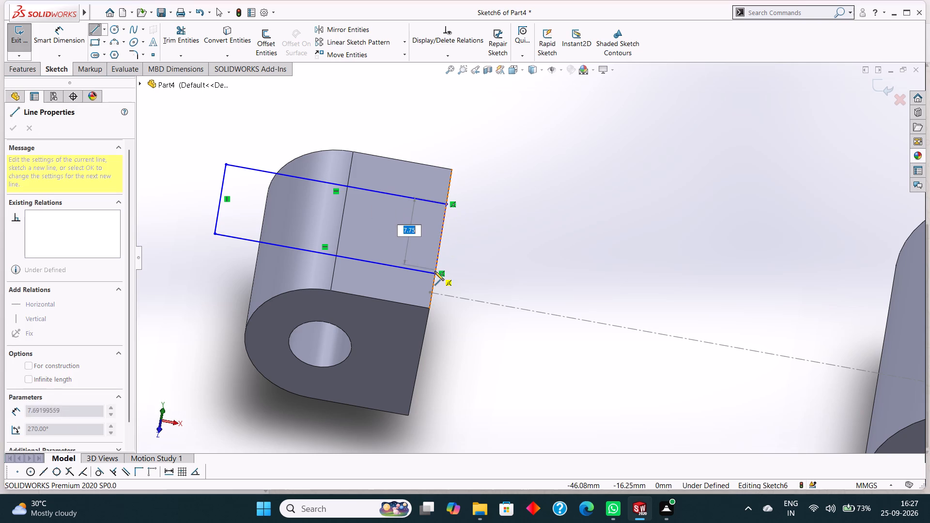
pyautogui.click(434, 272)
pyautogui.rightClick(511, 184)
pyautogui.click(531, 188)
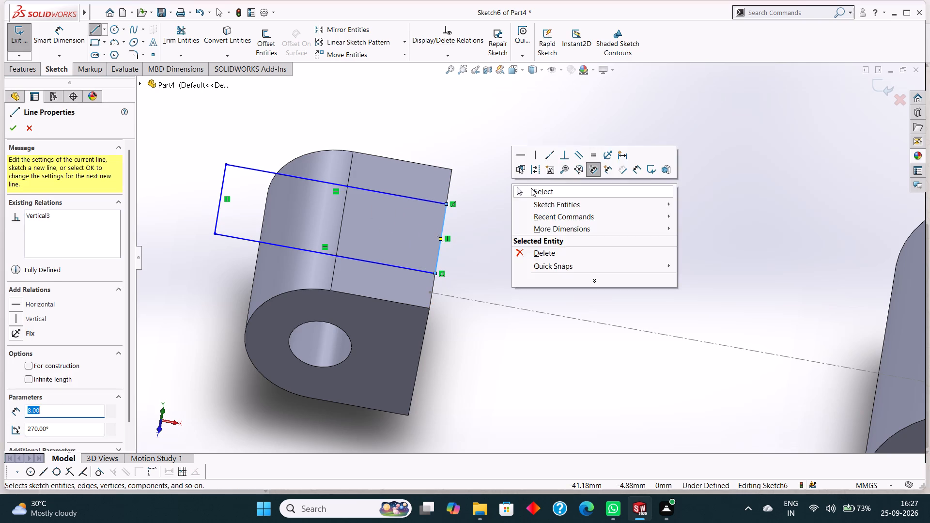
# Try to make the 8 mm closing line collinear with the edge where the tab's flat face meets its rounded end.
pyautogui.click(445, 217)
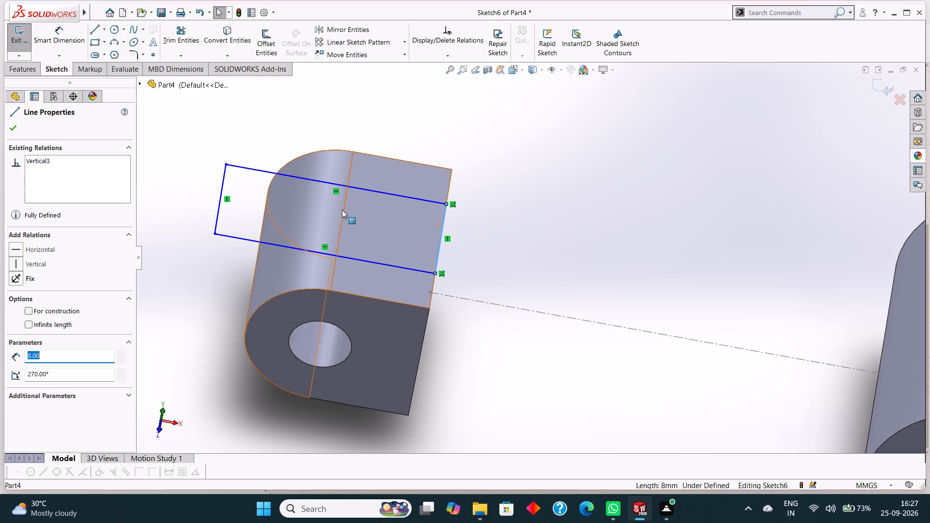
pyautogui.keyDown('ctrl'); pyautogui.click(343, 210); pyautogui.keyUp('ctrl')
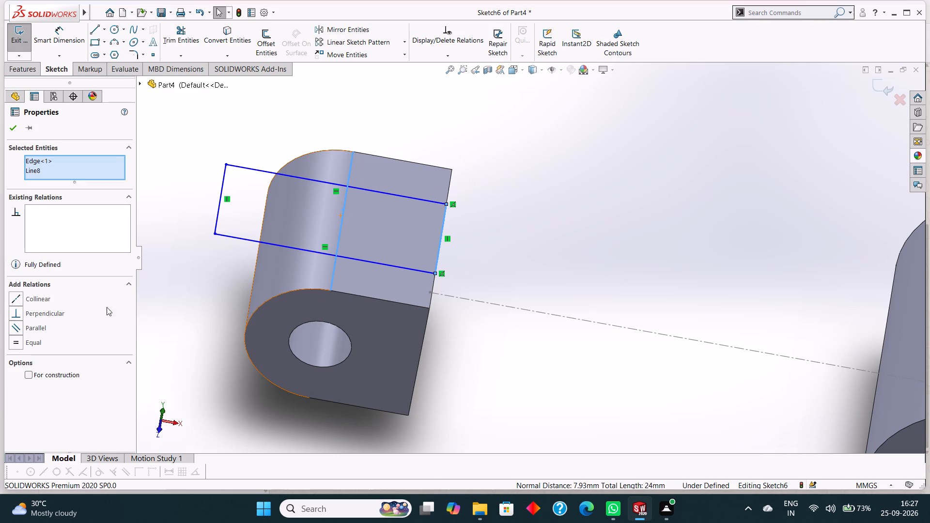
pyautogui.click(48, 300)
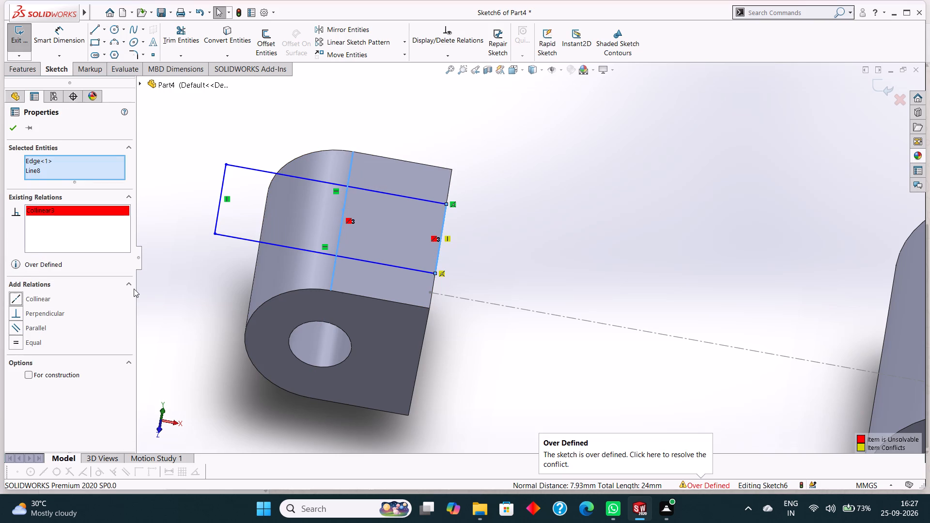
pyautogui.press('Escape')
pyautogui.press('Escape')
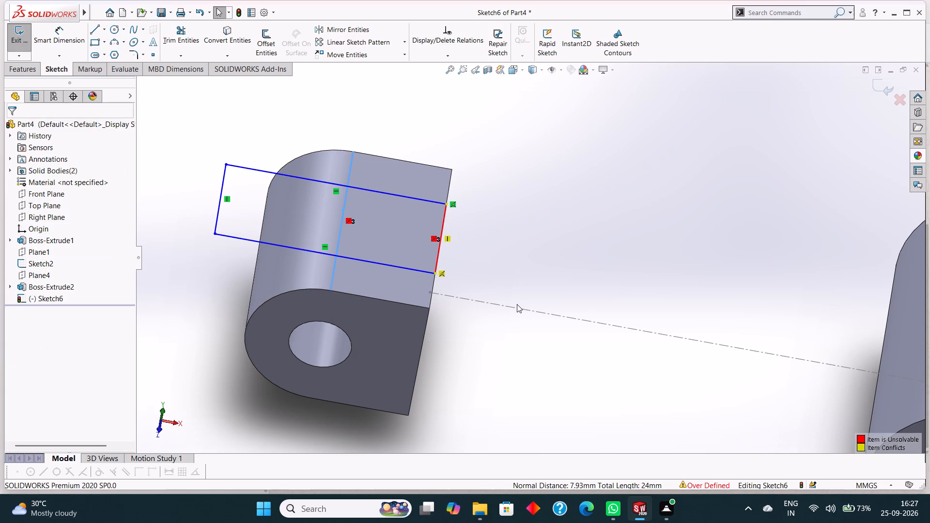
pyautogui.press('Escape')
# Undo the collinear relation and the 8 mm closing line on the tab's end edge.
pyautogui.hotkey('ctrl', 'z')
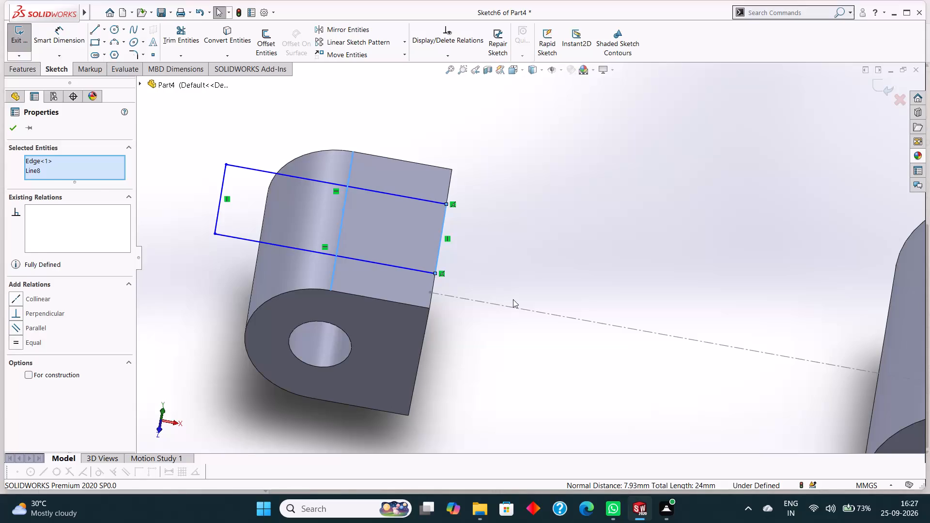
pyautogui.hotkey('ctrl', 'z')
# Draw an 8 mm line across the rectangle's two long sides, between the tab's straight end edge and its rounded portion.
pyautogui.click(92, 31)
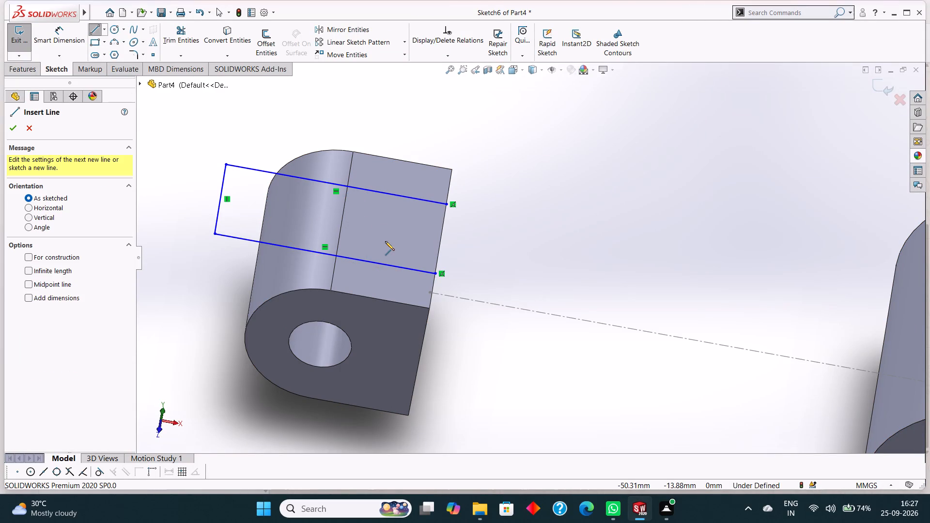
pyautogui.scroll(1, 384, 248)
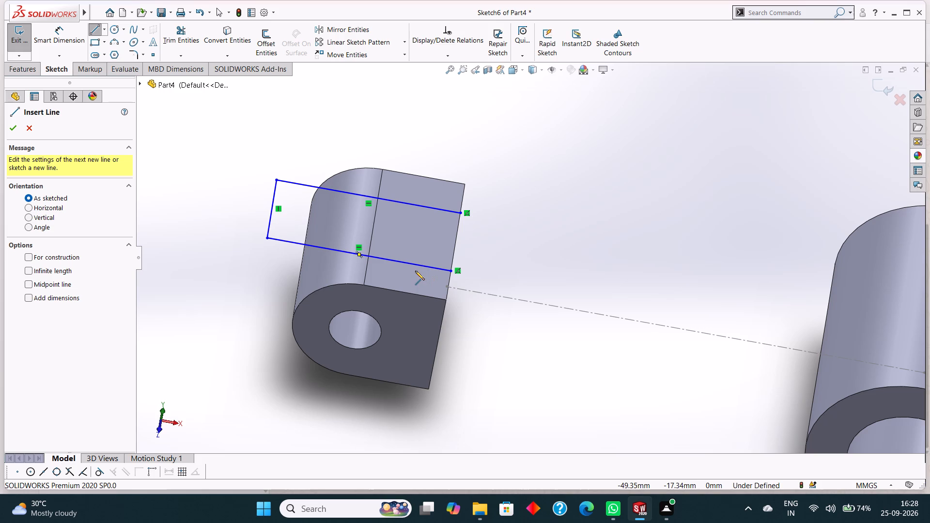
pyautogui.click(430, 207)
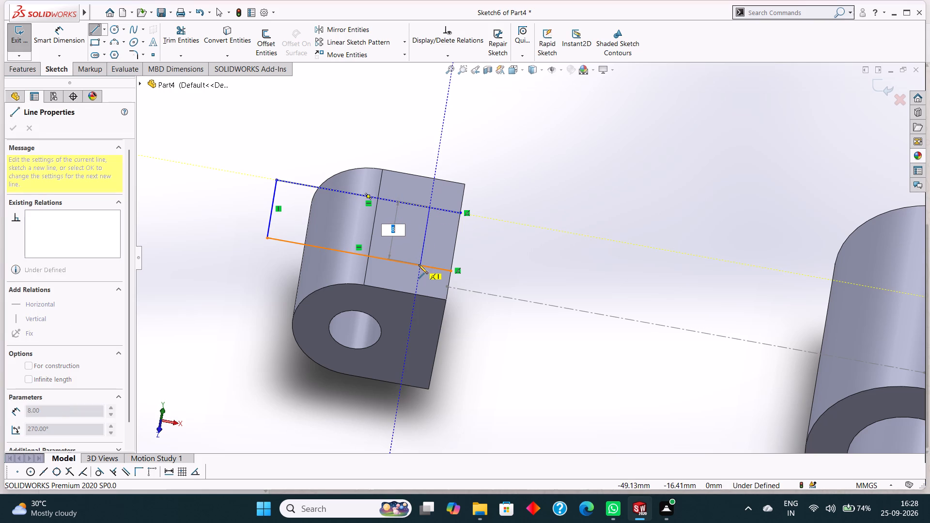
pyautogui.click(418, 264)
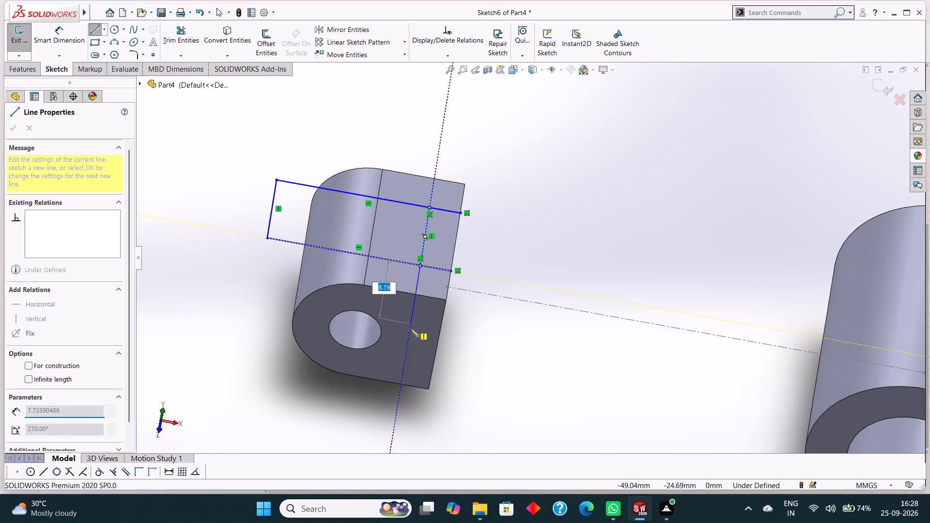
pyautogui.rightClick(501, 344)
pyautogui.click(524, 349)
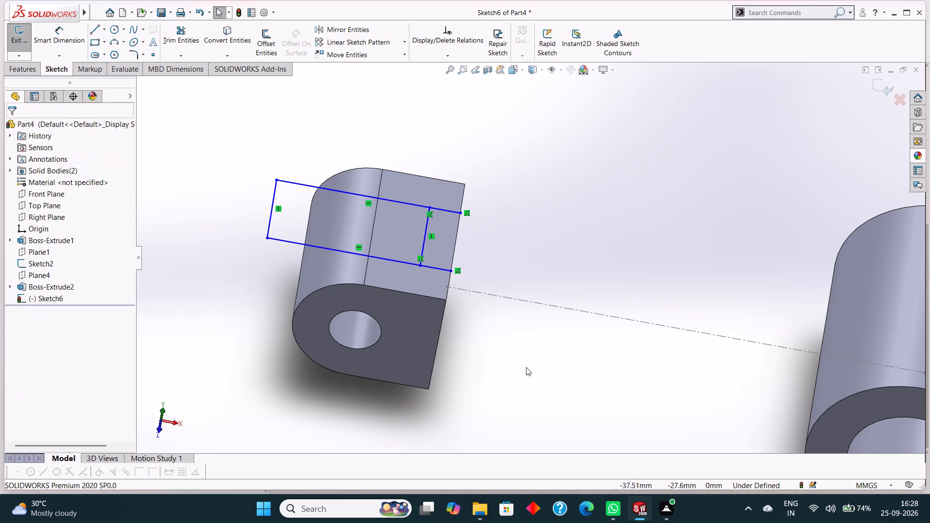
# Trim both long sides' stubs between the new 8 mm cross line and the tab's straight end edge.
pyautogui.click(179, 38)
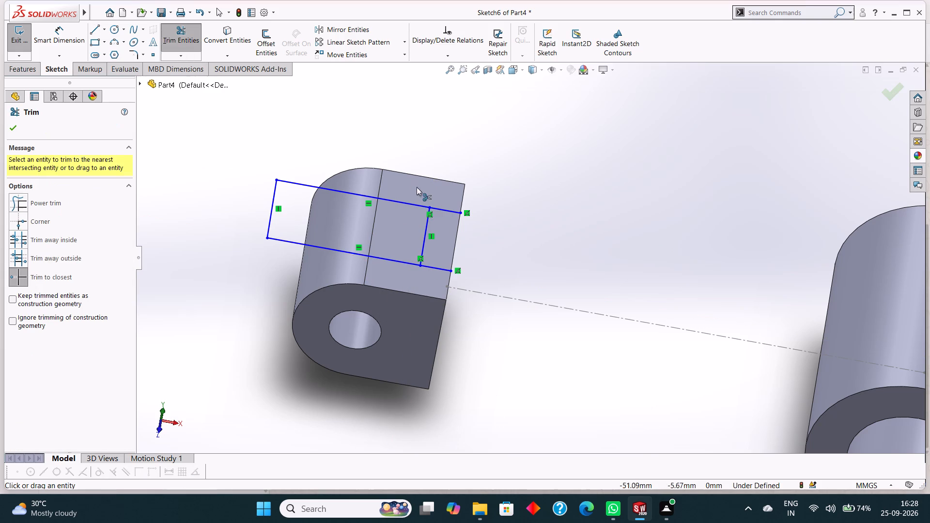
pyautogui.moveTo(443, 198); pyautogui.dragTo(438, 234)
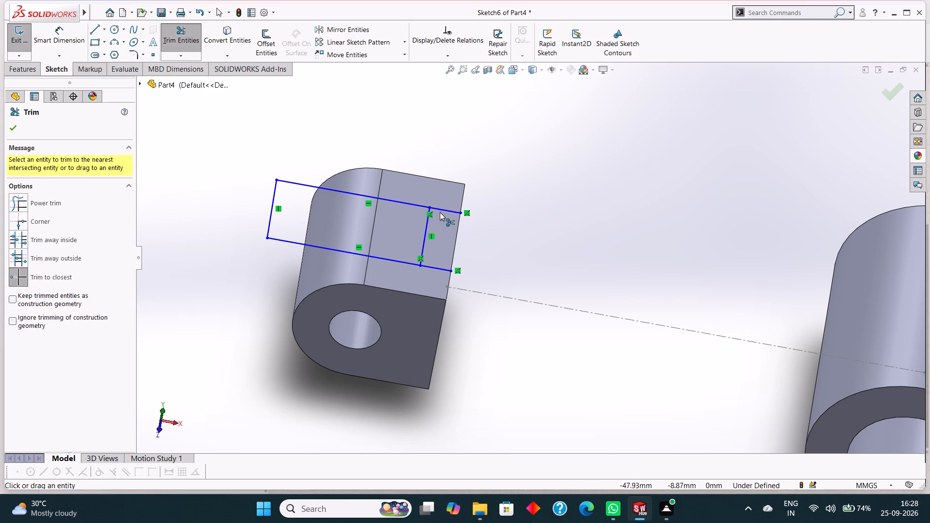
pyautogui.click(444, 211)
pyautogui.click(432, 267)
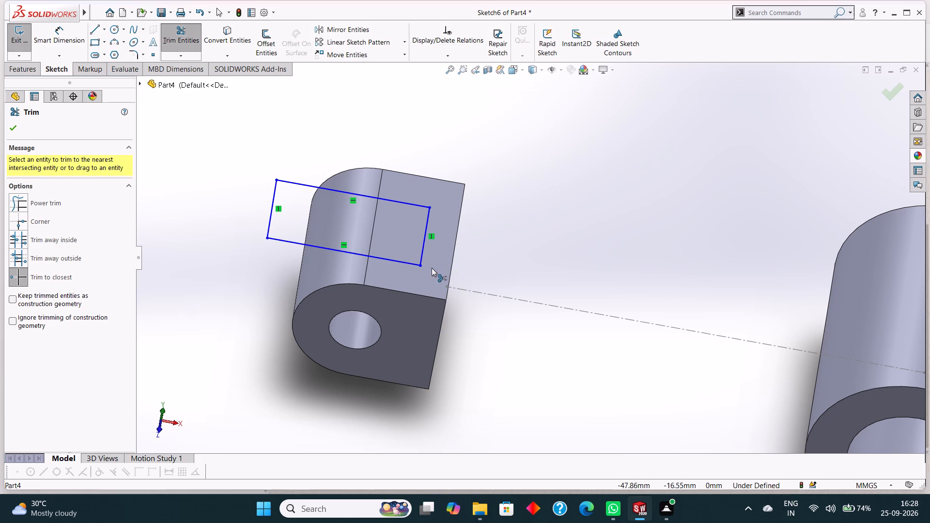
pyautogui.click(16, 129)
# Cut-extrude the closed rectangular slot profile through the round-ended tab with a 16 mm blind depth.
pyautogui.click(15, 71)
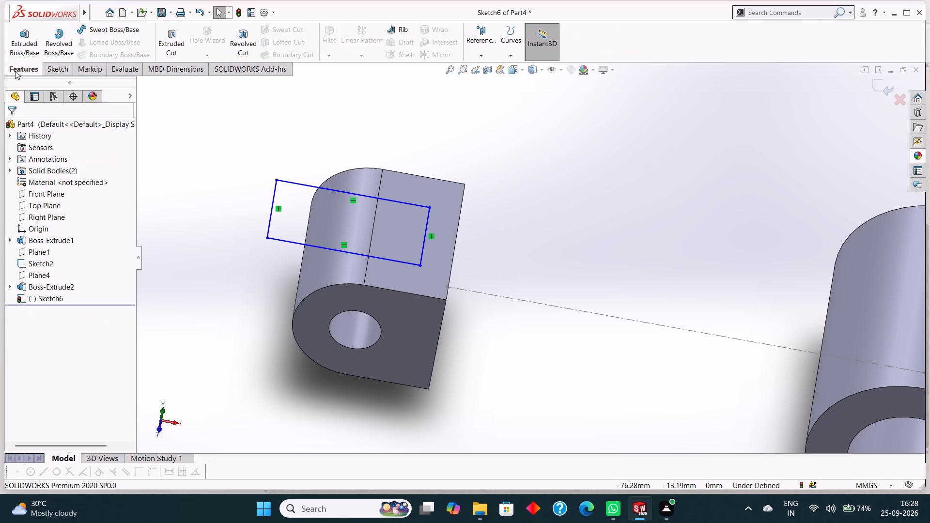
pyautogui.click(174, 45)
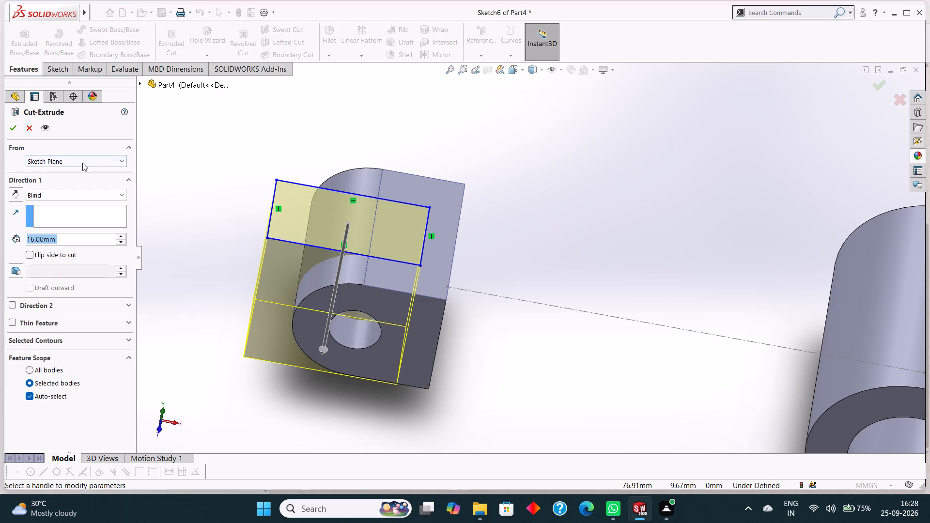
pyautogui.click(14, 131)
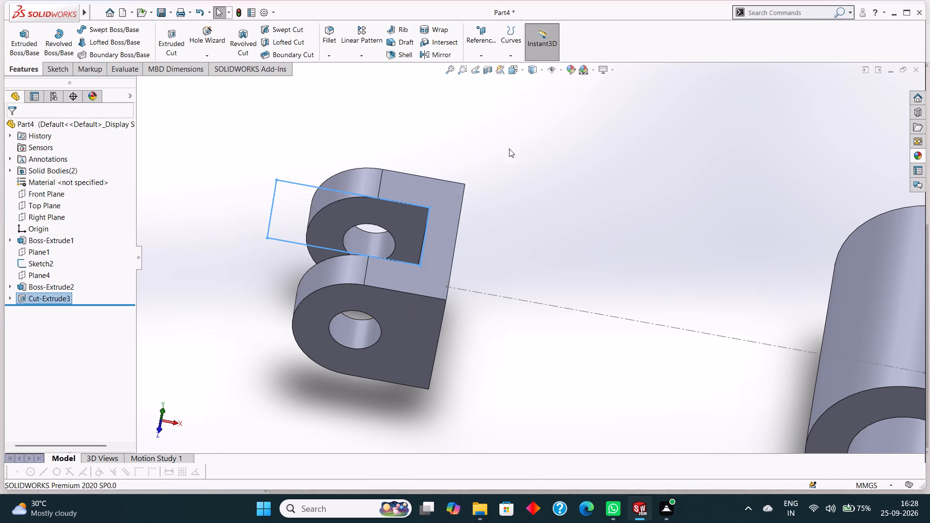
# Examine the slotted tab from several angles, including its flat end face and its position relative to the hollow cylinder.
pyautogui.click(565, 147)
pyautogui.scroll(1, 566, 148)
pyautogui.moveTo(566, 148); pyautogui.dragTo(541, 129, button='middle')
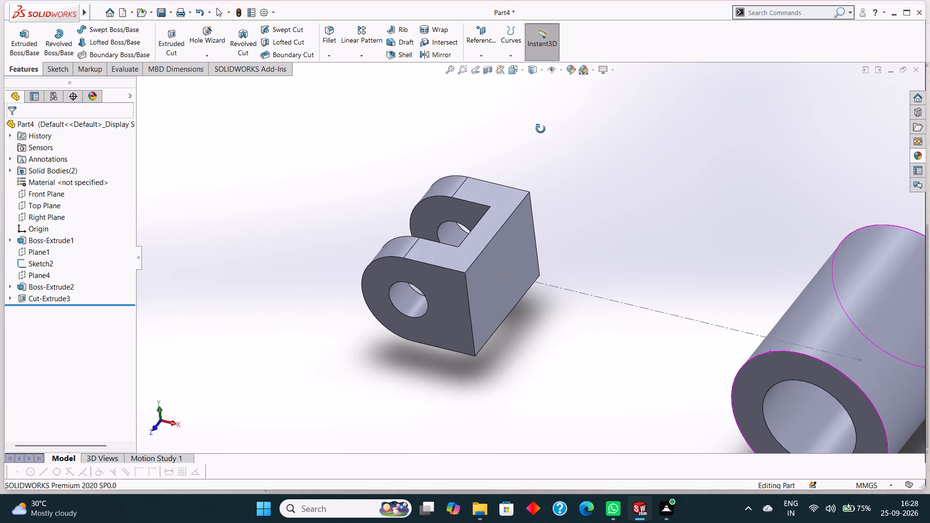
pyautogui.moveTo(541, 129); pyautogui.dragTo(548, 144, button='middle')
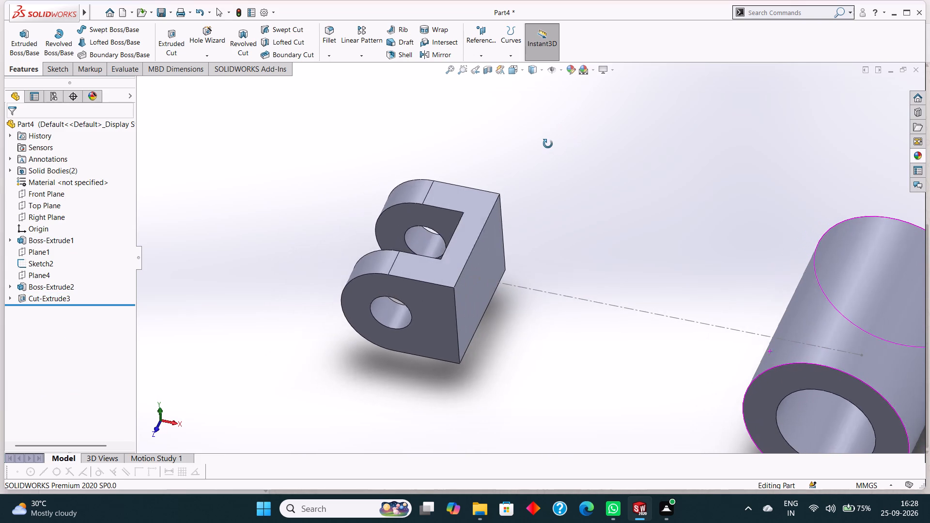
pyautogui.moveTo(548, 144); pyautogui.dragTo(531, 138, button='middle')
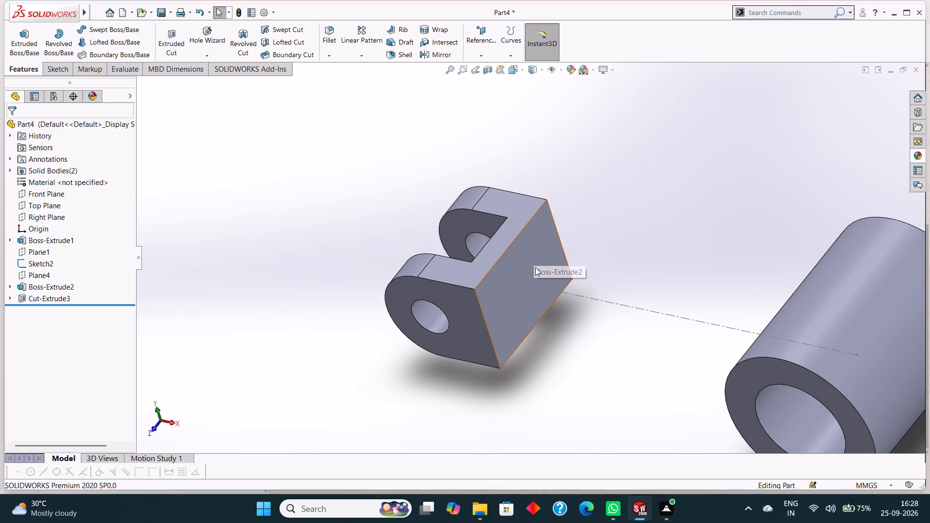
pyautogui.moveTo(649, 199); pyautogui.dragTo(687, 209, button='middle')
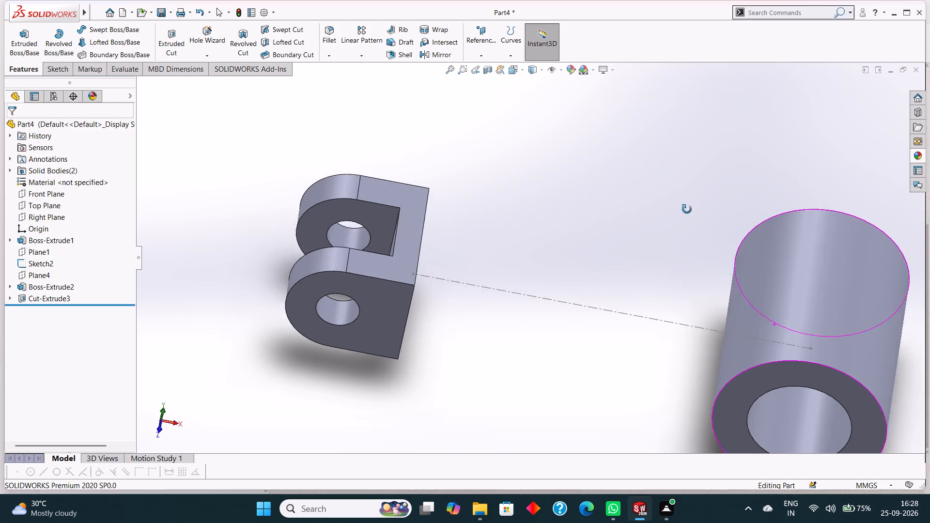
pyautogui.moveTo(687, 209); pyautogui.dragTo(648, 185, button='middle')
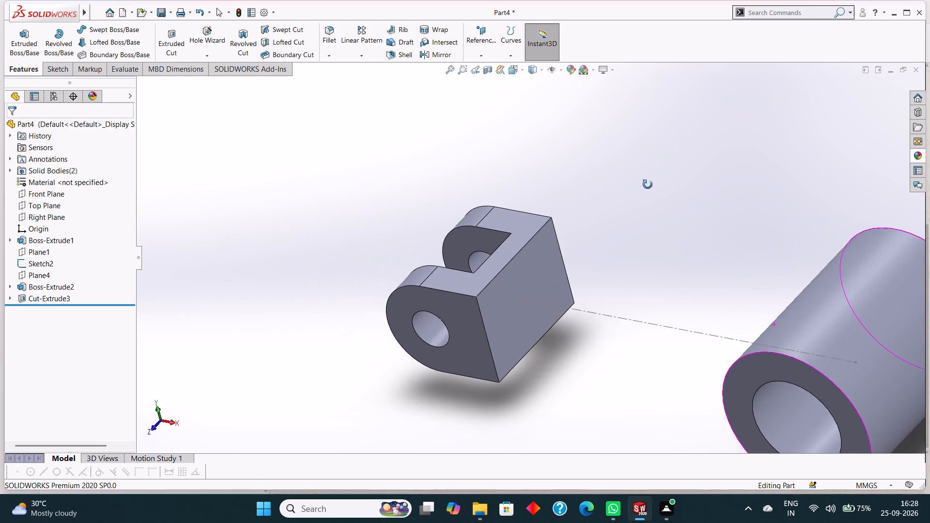
pyautogui.moveTo(648, 185); pyautogui.dragTo(647, 182, button='middle')
pyautogui.scroll(-1, 647, 182)
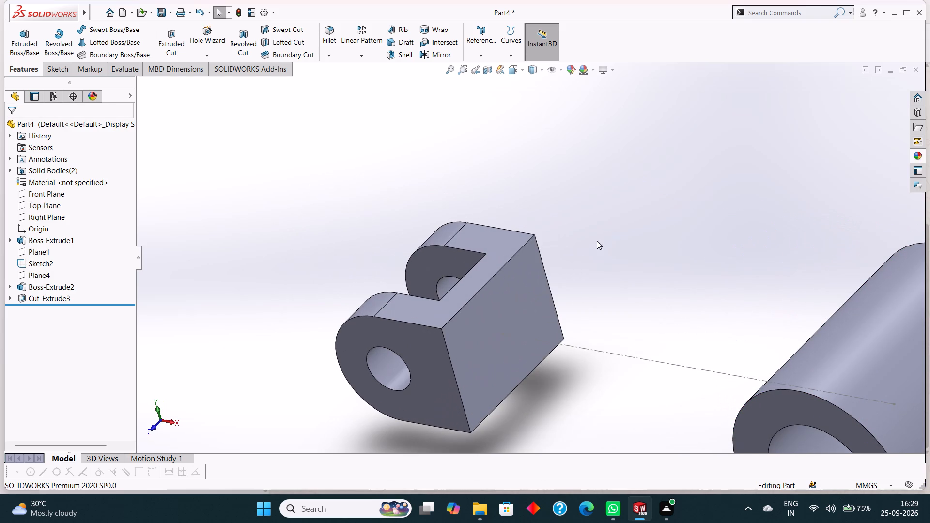
pyautogui.click(514, 283)
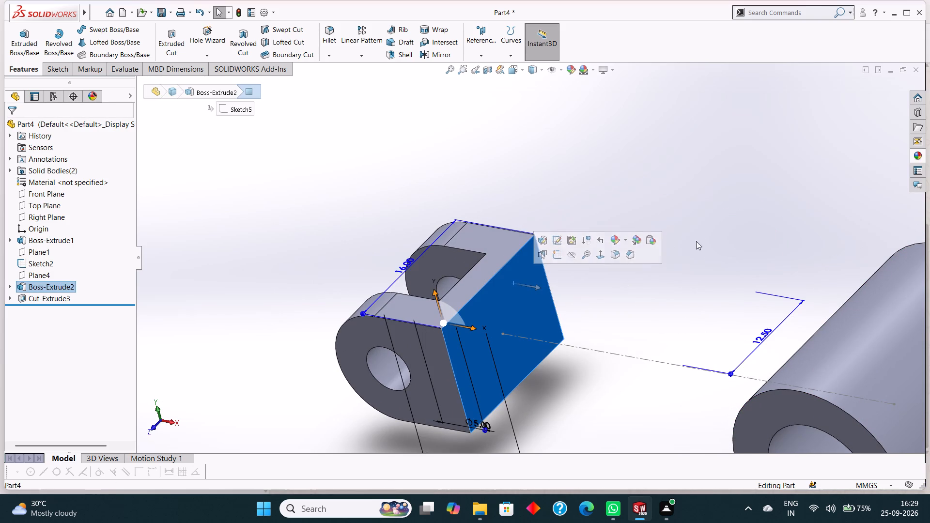
pyautogui.moveTo(704, 235); pyautogui.dragTo(708, 221, button='middle')
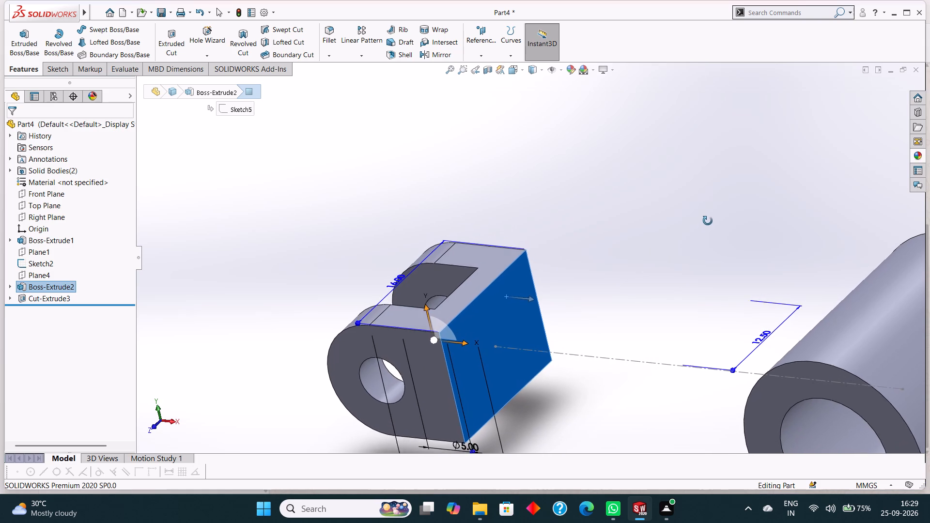
pyautogui.moveTo(708, 221); pyautogui.dragTo(756, 220, button='middle')
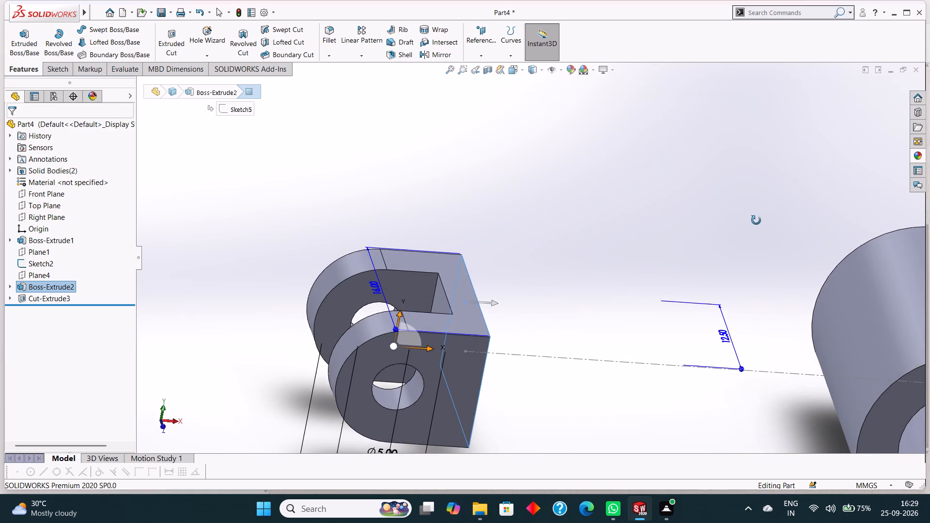
pyautogui.moveTo(756, 220); pyautogui.dragTo(716, 215, button='middle')
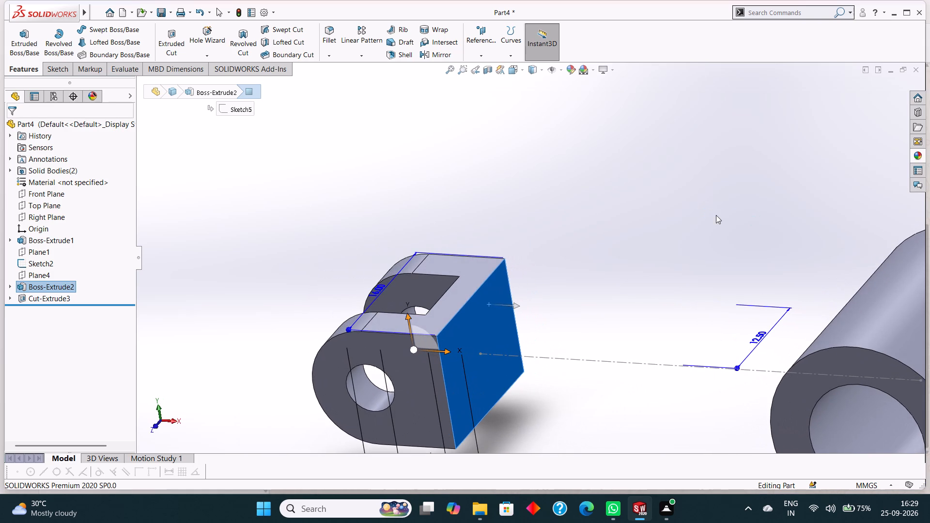
pyautogui.scroll(5, 682, 226)
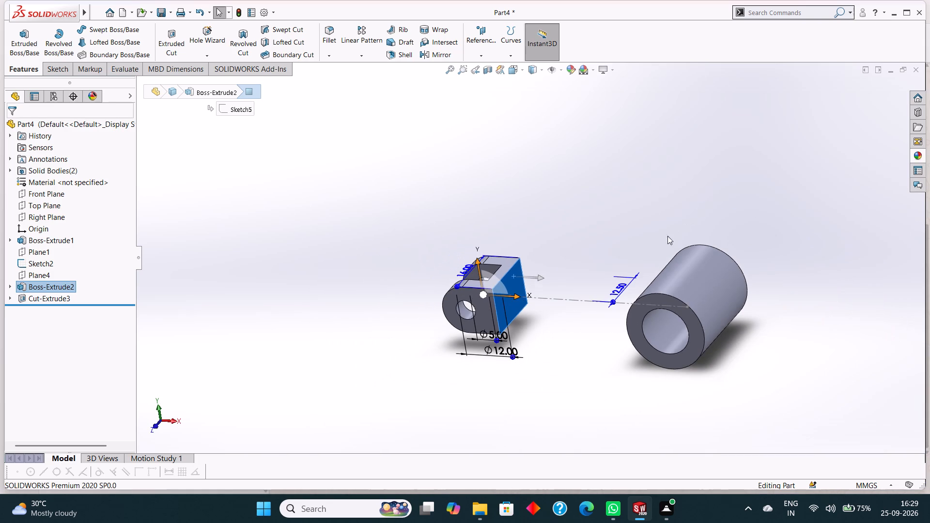
pyautogui.press('Escape')
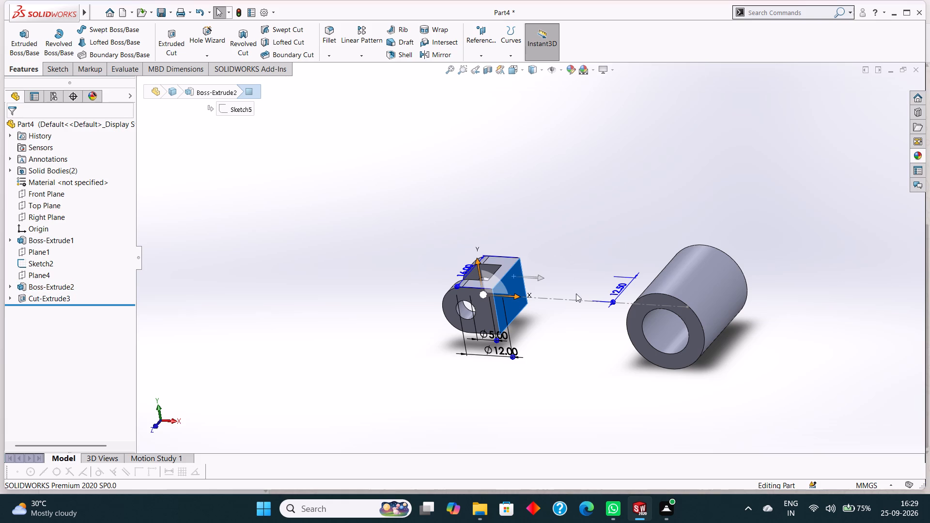
pyautogui.moveTo(567, 345); pyautogui.dragTo(601, 341, button='middle')
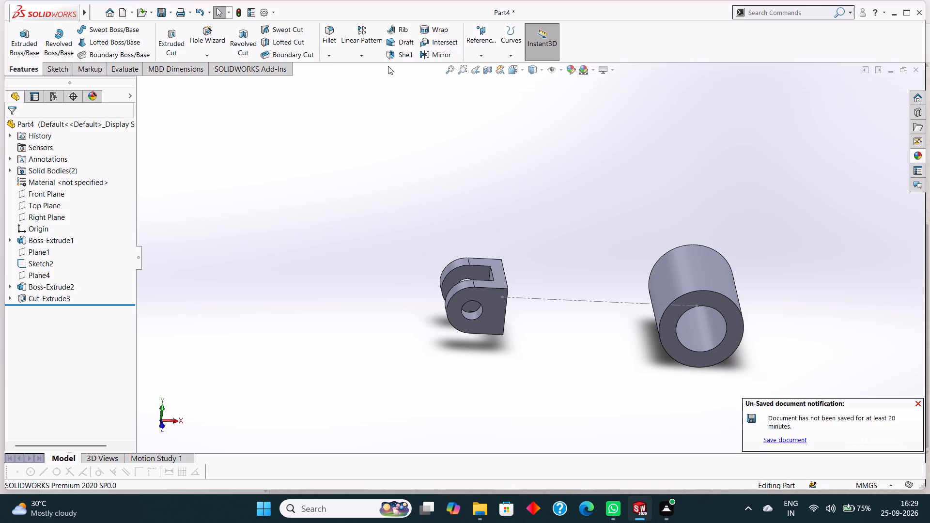
# Create a reference plane offset 12.5 mm from the Front Plane.
pyautogui.click(483, 54)
pyautogui.click(489, 65)
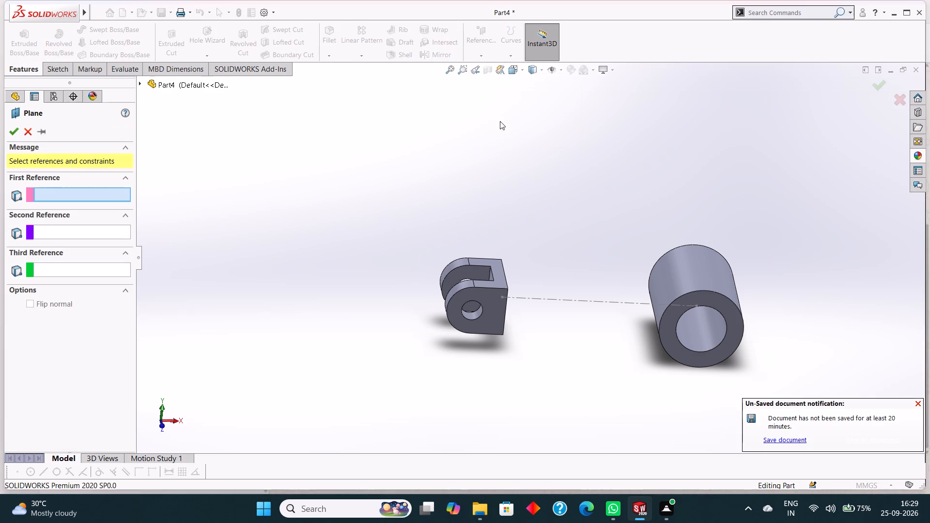
pyautogui.click(142, 83)
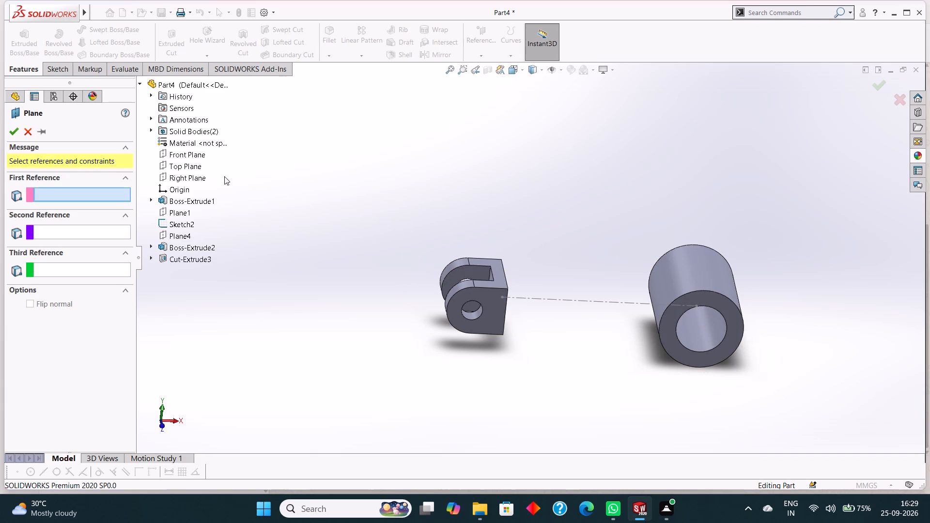
pyautogui.click(188, 156)
pyautogui.moveTo(474, 179); pyautogui.dragTo(535, 172, button='middle')
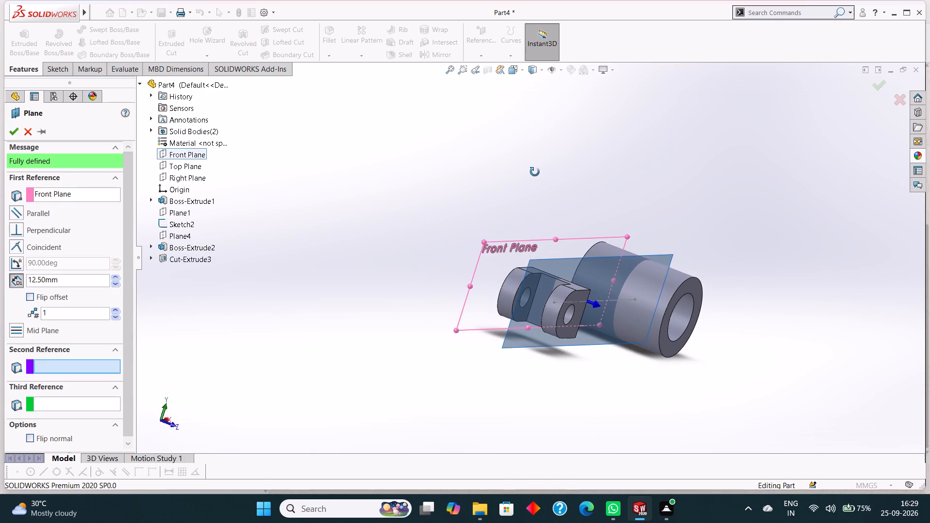
pyautogui.moveTo(535, 172); pyautogui.dragTo(498, 165, button='middle')
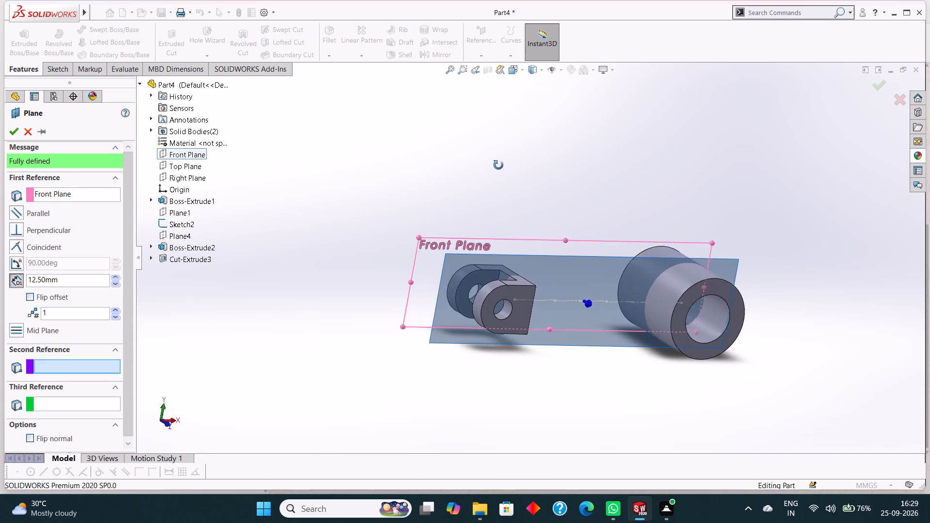
pyautogui.moveTo(498, 165); pyautogui.dragTo(476, 161, button='middle')
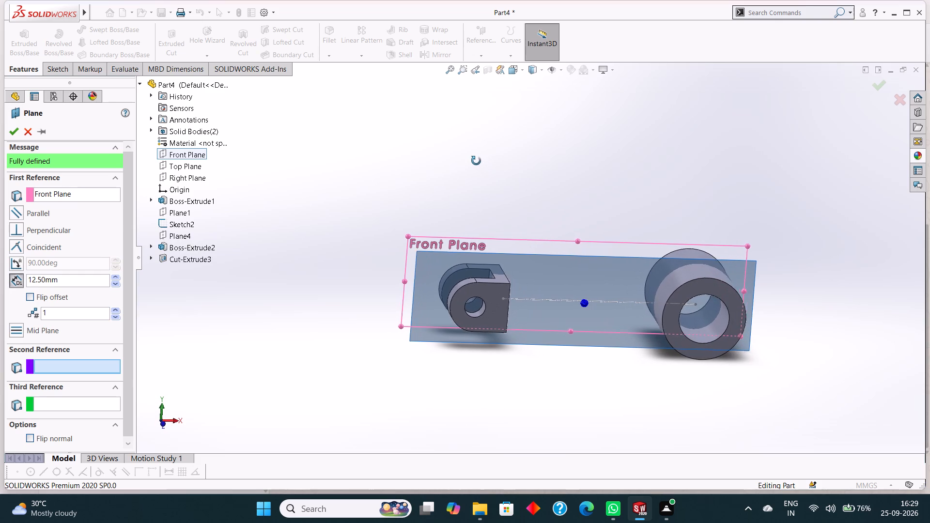
pyautogui.moveTo(476, 161); pyautogui.dragTo(469, 158, button='middle')
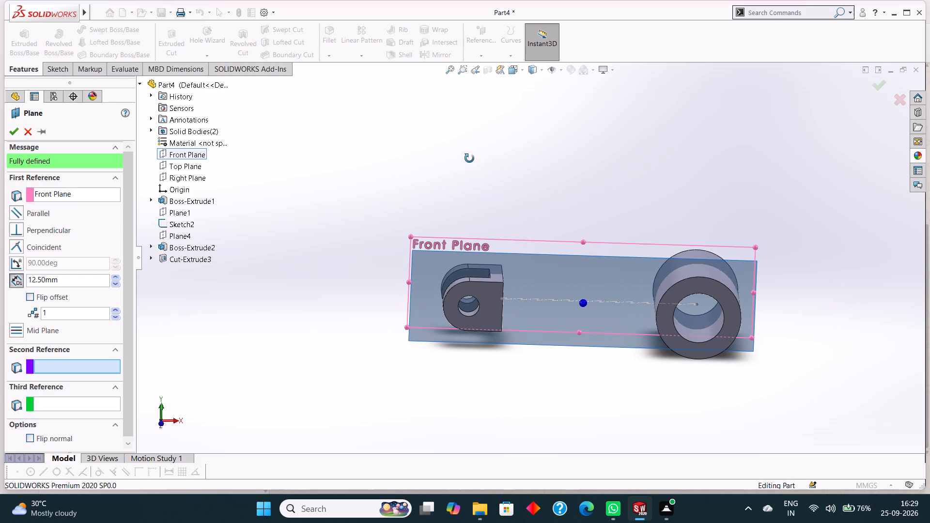
pyautogui.moveTo(469, 158); pyautogui.dragTo(466, 157, button='middle')
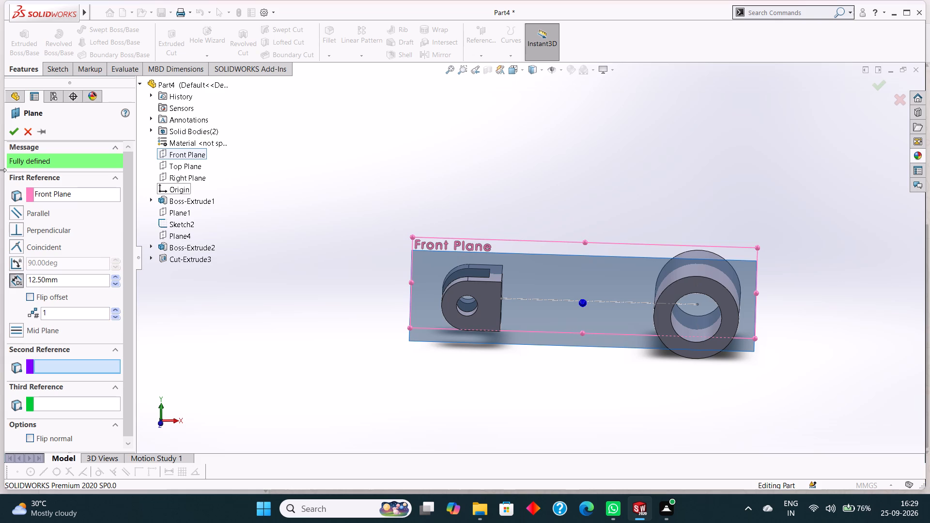
pyautogui.click(15, 131)
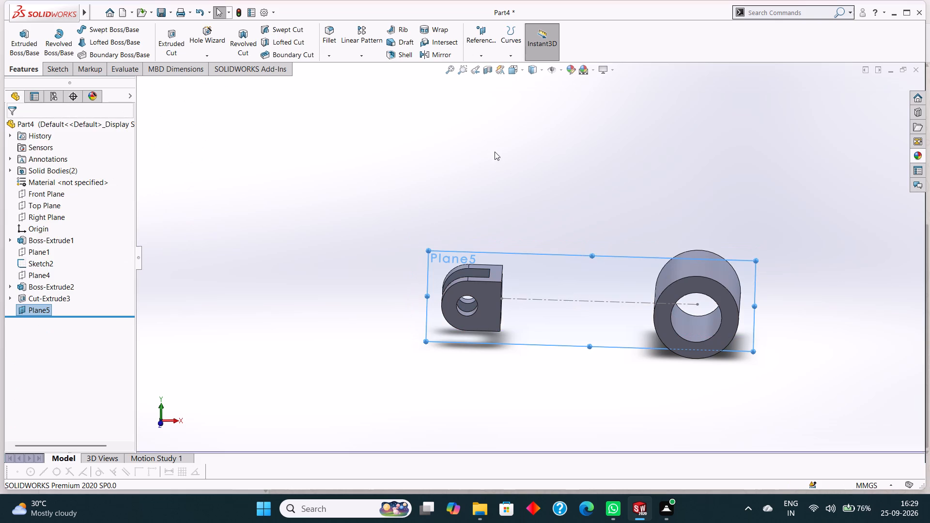
# On the new offset plane, sketch a horizontal line about 38 mm long from the tab's upper flat-end corner to the cylinder's outer circle.
pyautogui.moveTo(495, 152); pyautogui.dragTo(487, 138, button='middle')
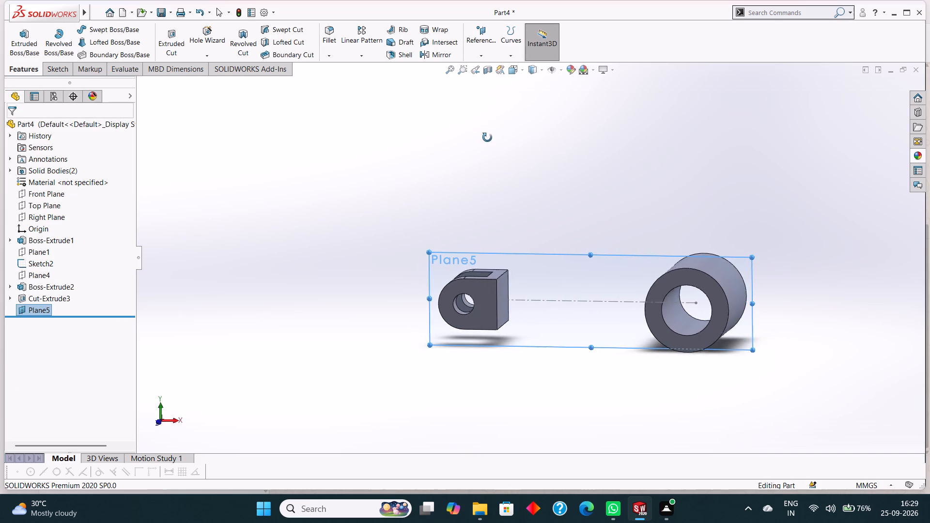
pyautogui.moveTo(487, 138); pyautogui.dragTo(496, 140, button='middle')
pyautogui.click(536, 259)
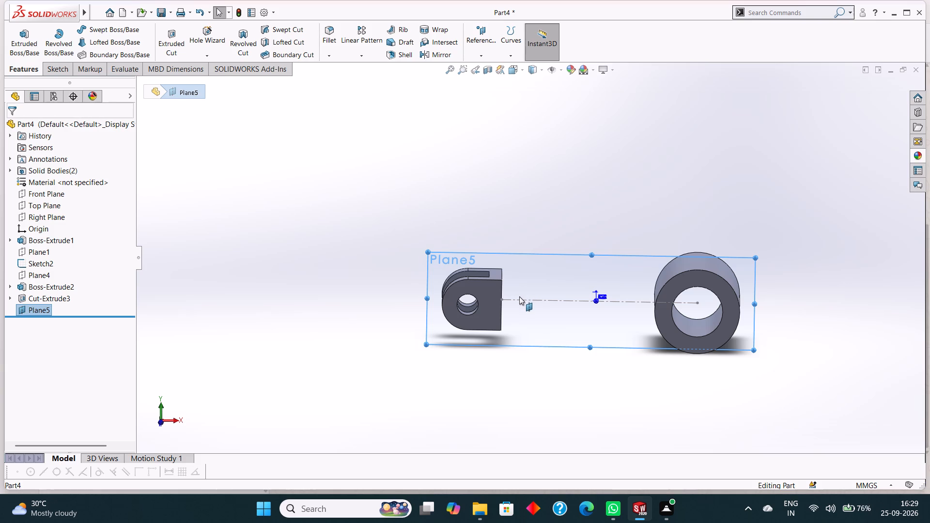
pyautogui.hotkey('ctrl', '8')
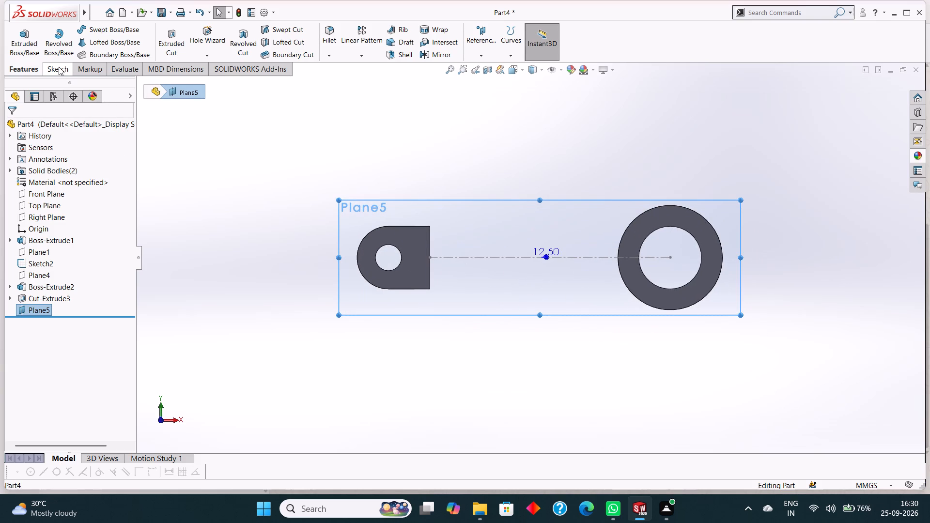
pyautogui.rightClick(465, 199)
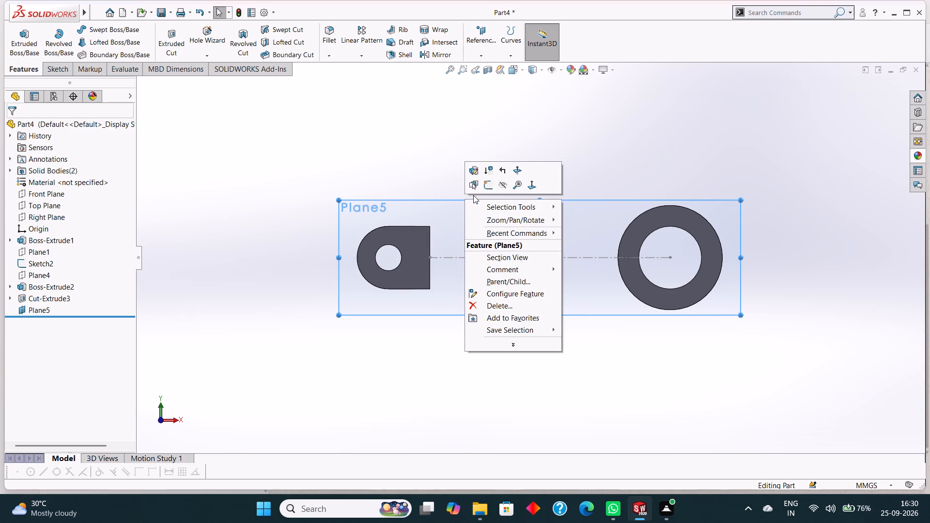
pyautogui.click(485, 186)
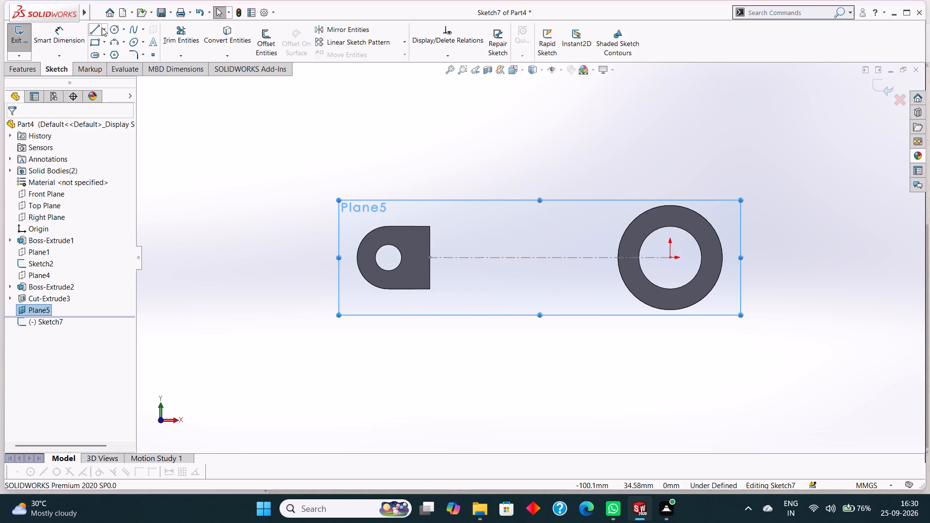
pyautogui.click(97, 26)
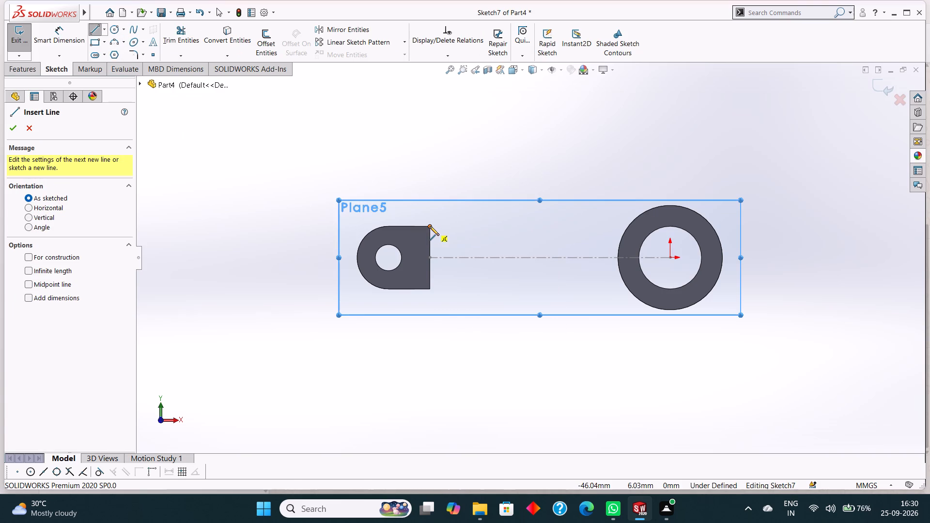
pyautogui.click(430, 226)
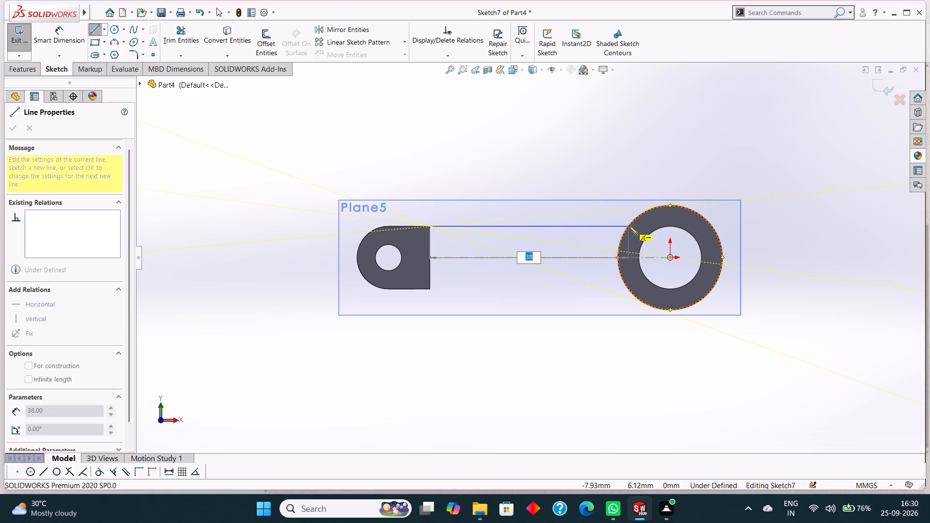
pyautogui.click(629, 226)
pyautogui.rightClick(606, 207)
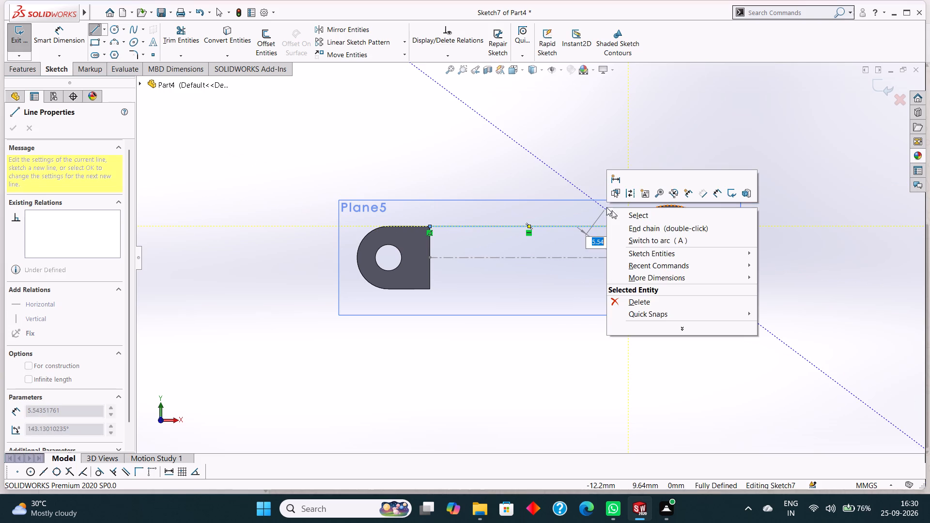
pyautogui.click(630, 212)
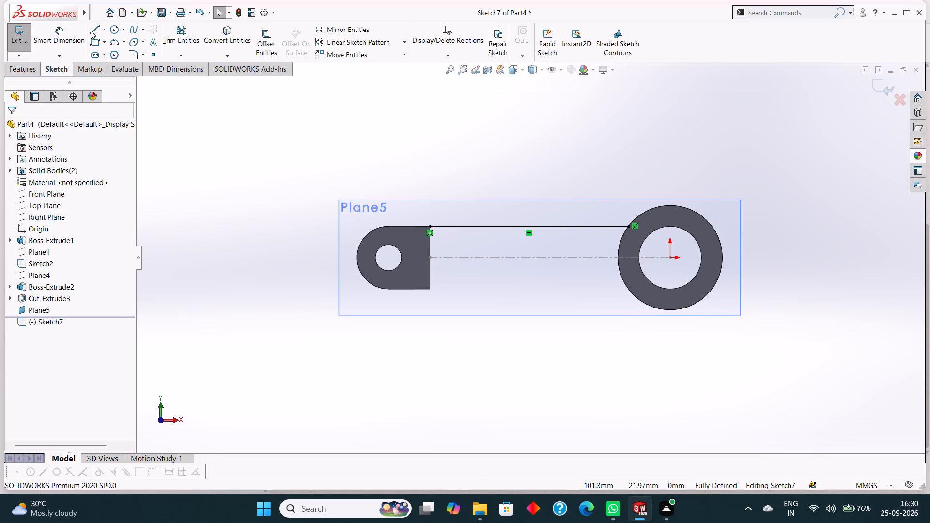
# Sketch a horizontal line about 39 mm long from the tab's lower flat-end corner to the cylinder, directly below the upper line's end.
pyautogui.click(91, 31)
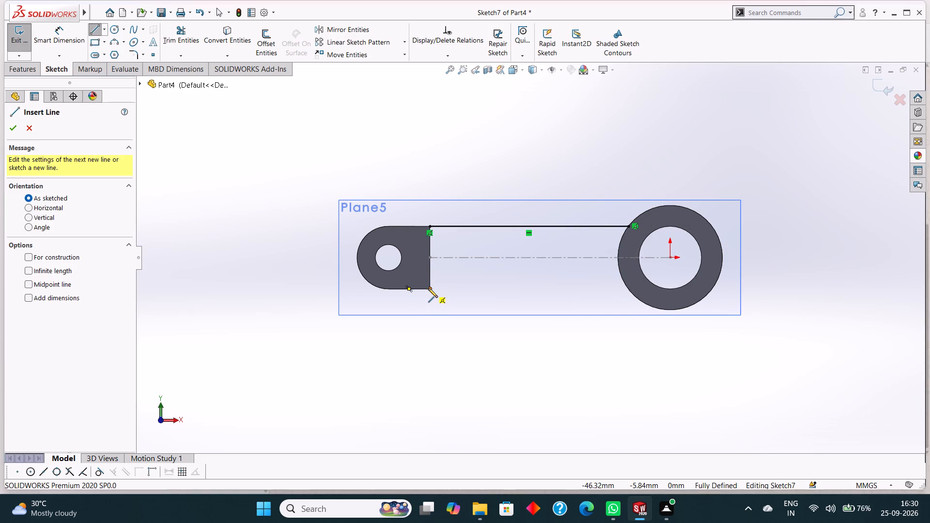
pyautogui.click(428, 288)
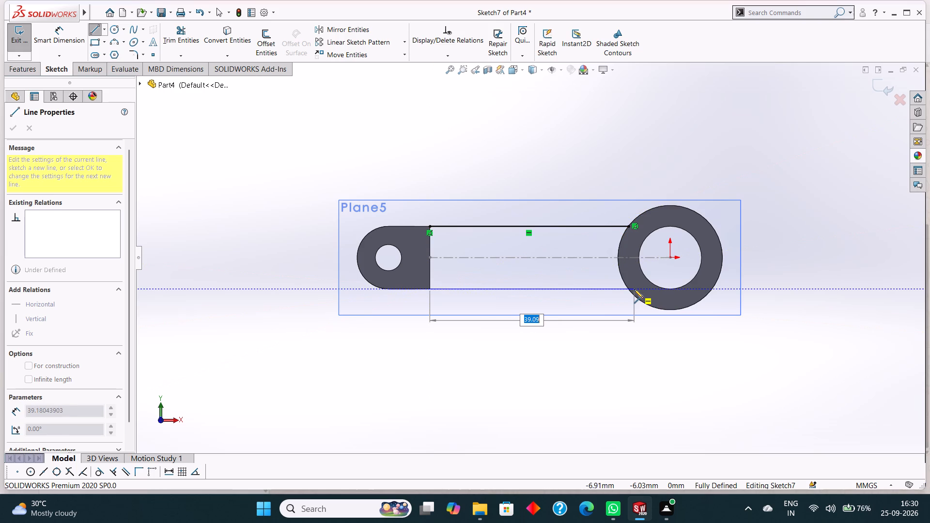
pyautogui.click(634, 289)
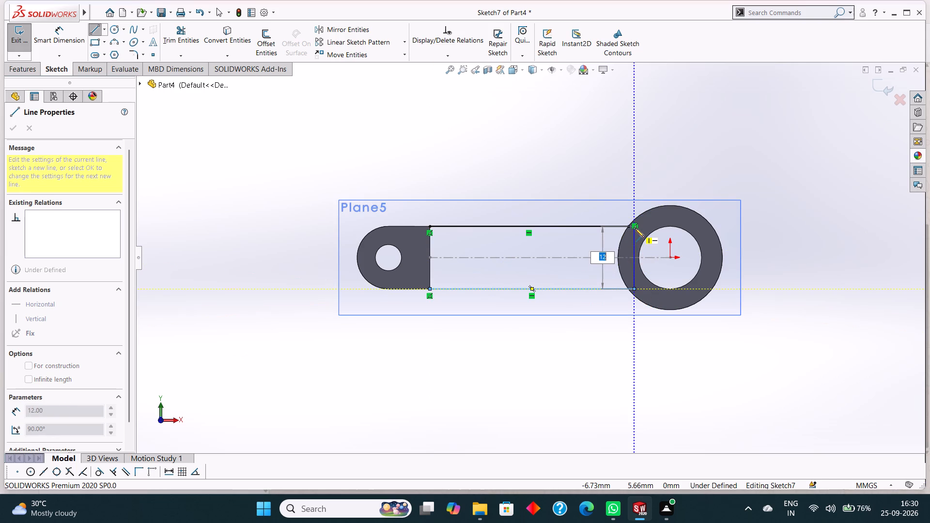
pyautogui.press('Escape')
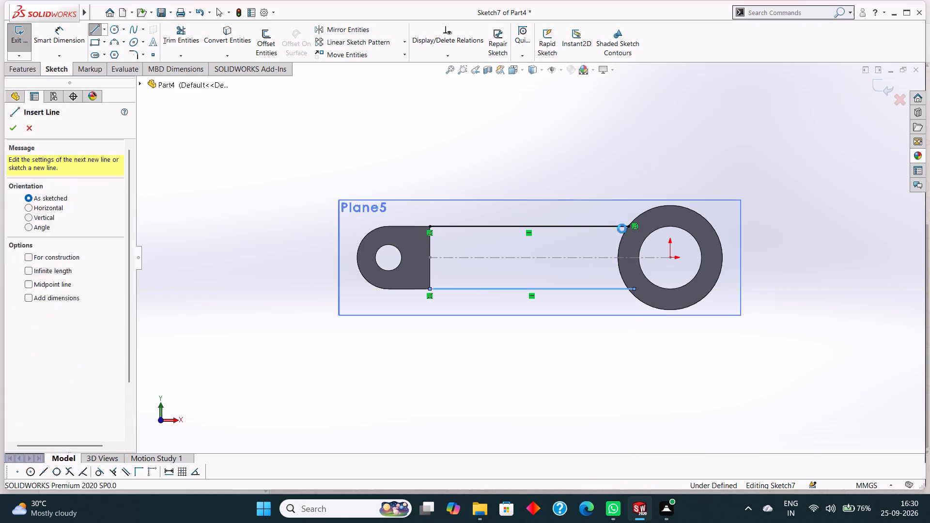
# Delete the upper horizontal line from the arm sketch.
pyautogui.rightClick(570, 226)
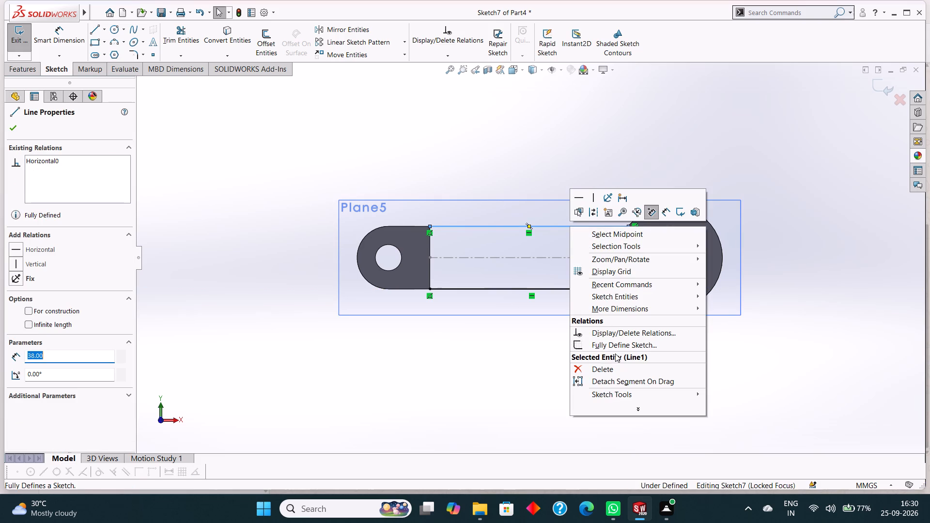
pyautogui.click(615, 369)
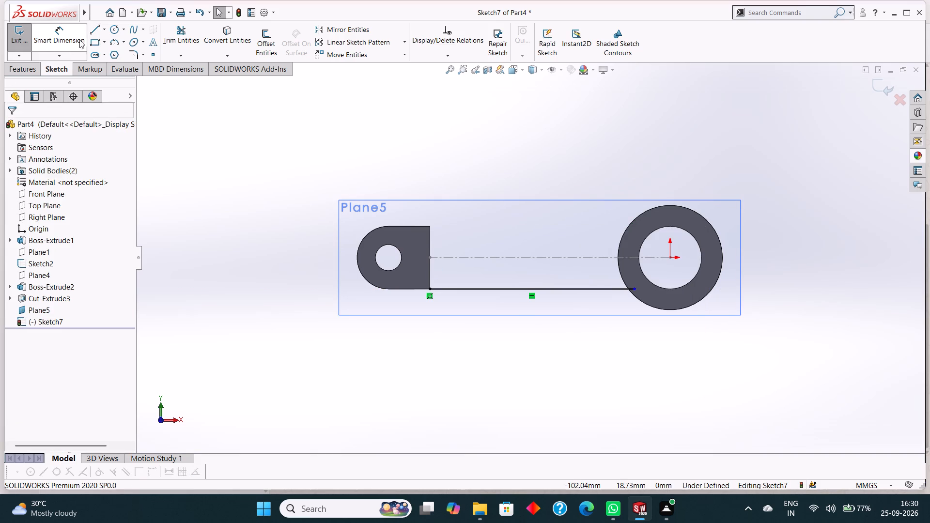
# Sketch an upper horizontal line about 39 mm long from the tab's upper corner, joined to the lower line by a 12 mm vertical at the cylinder.
pyautogui.click(91, 33)
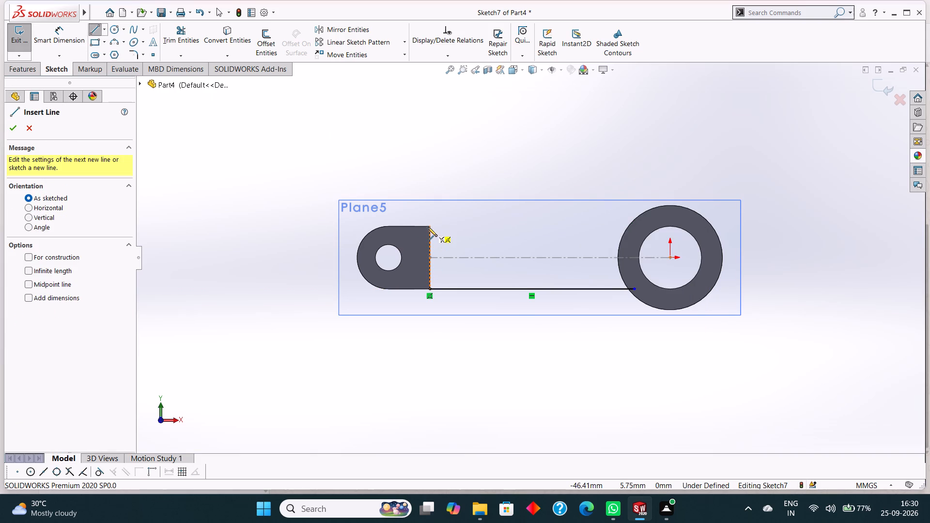
pyautogui.click(430, 226)
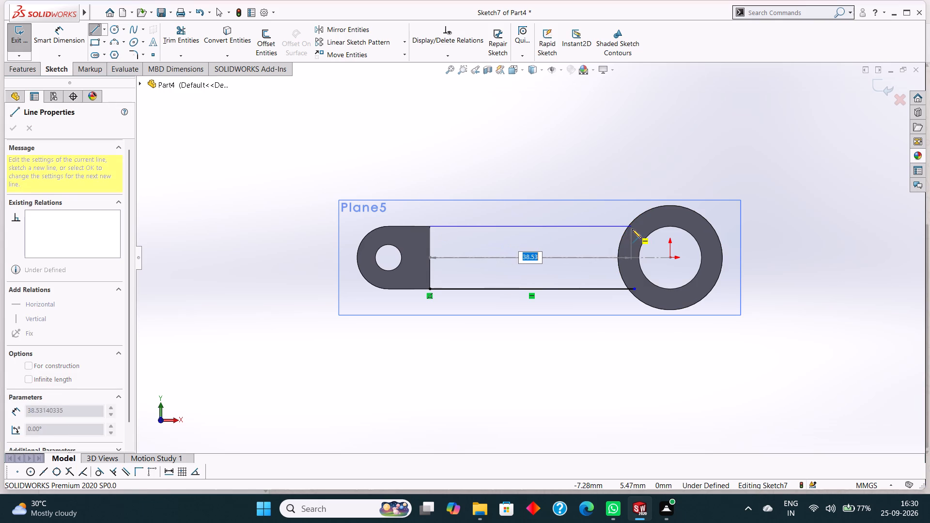
pyautogui.click(635, 227)
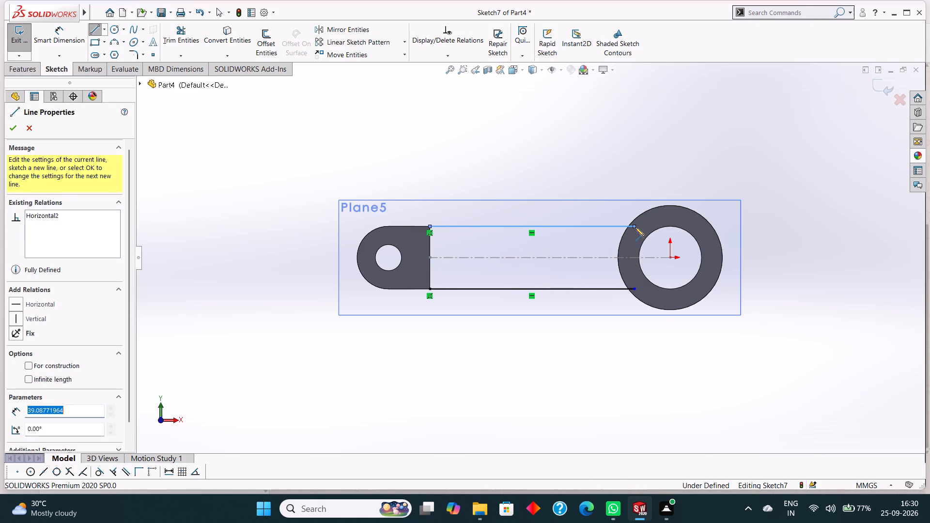
pyautogui.click(635, 289)
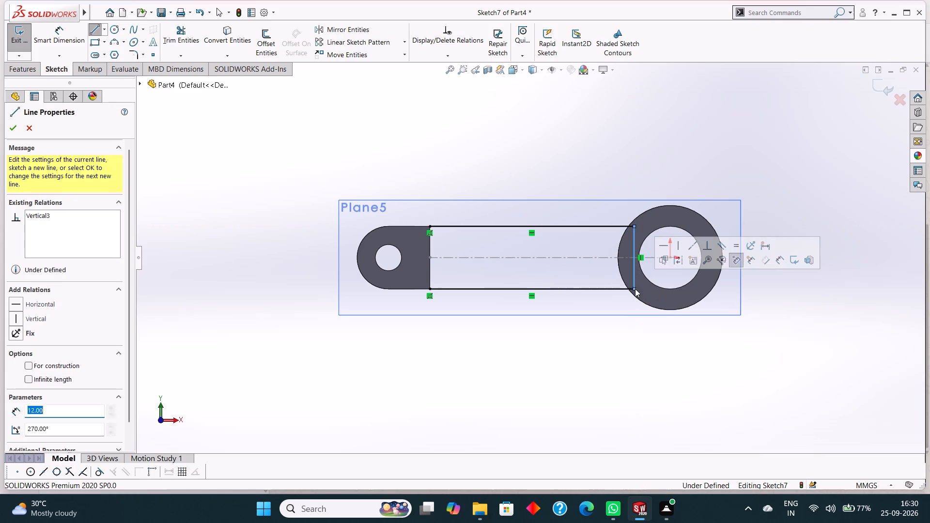
pyautogui.rightClick(631, 148)
pyautogui.click(649, 152)
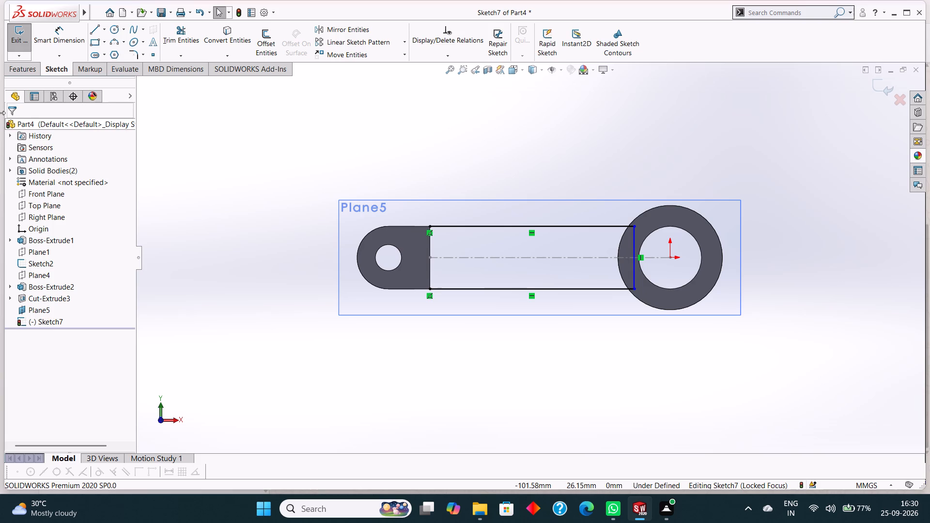
# Start a Boss-Extrude of the arm sketch and accept closing the open profile with the model edges.
pyautogui.click(26, 69)
pyautogui.click(31, 40)
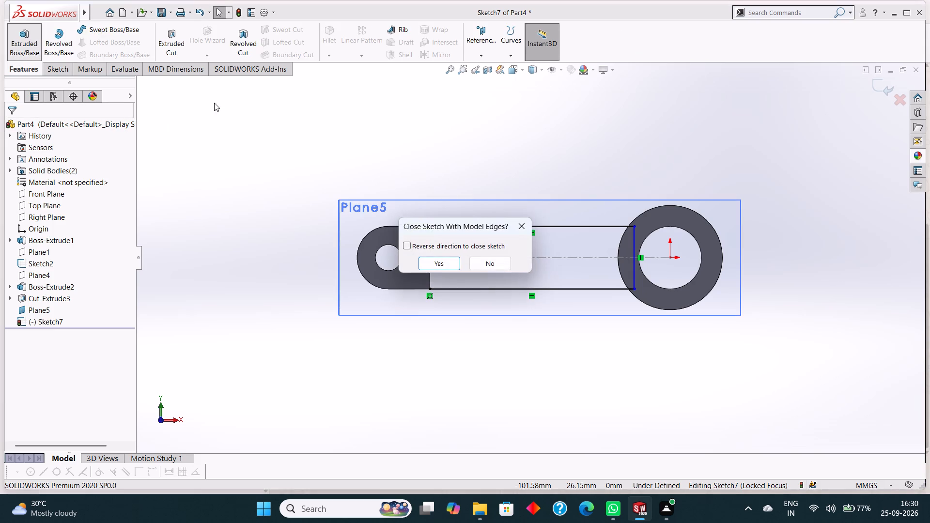
pyautogui.click(439, 265)
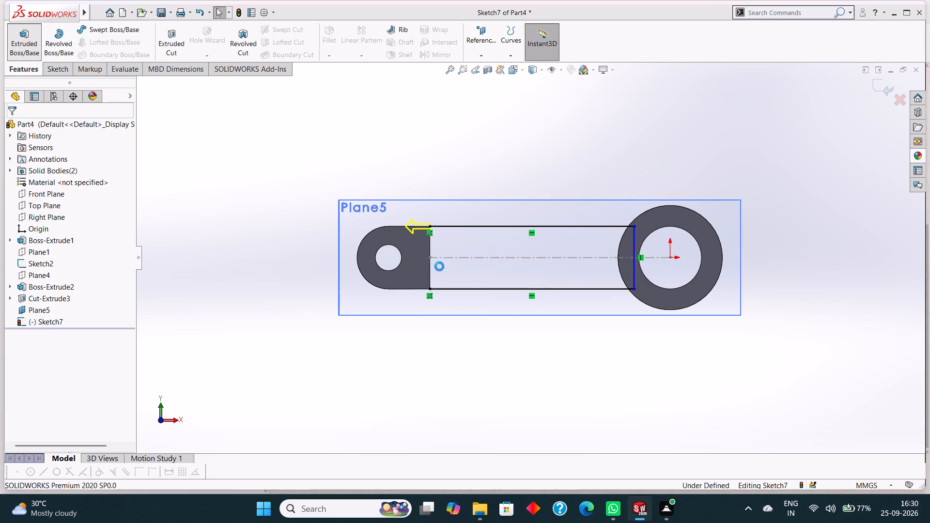
pyautogui.press('Escape')
pyautogui.press('Escape')
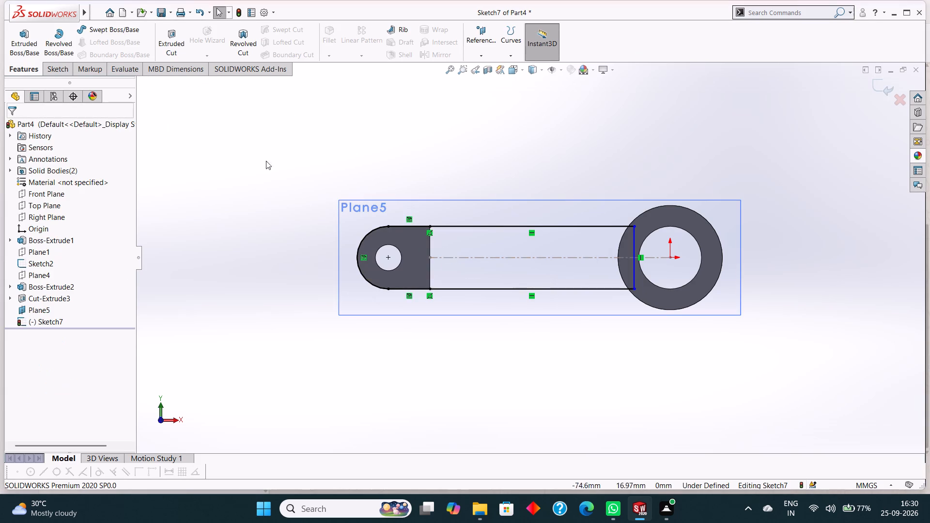
pyautogui.press('Escape')
# Sketch a 12 mm vertical line along the tab's flat end, joining the upper and lower arm lines.
pyautogui.click(56, 66)
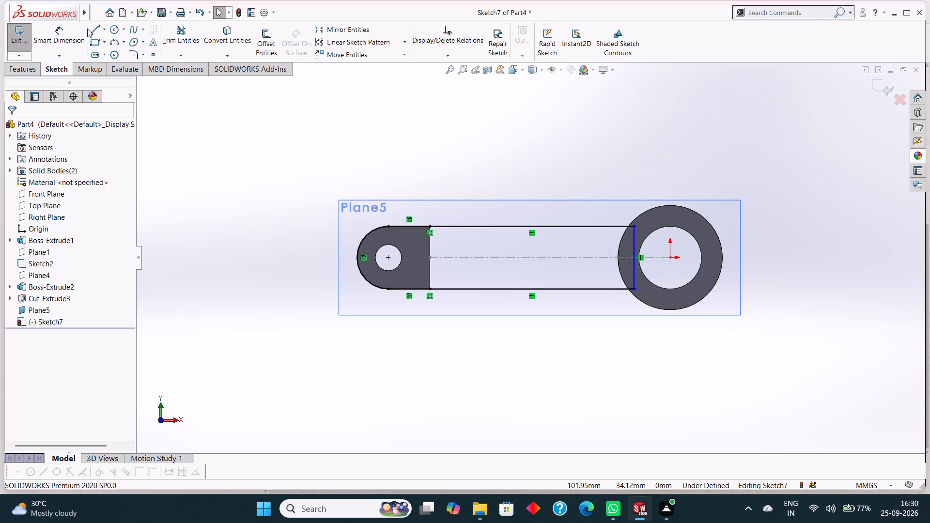
pyautogui.click(91, 27)
pyautogui.click(431, 228)
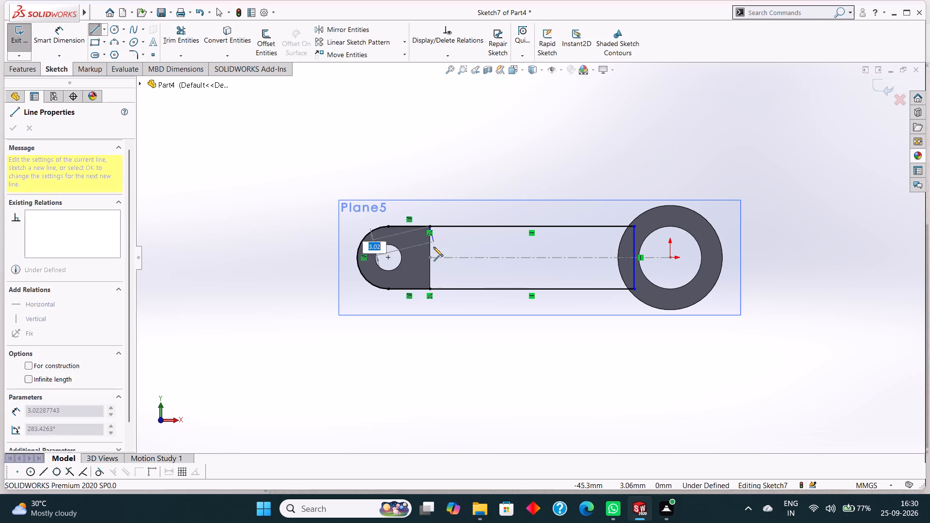
pyautogui.click(430, 288)
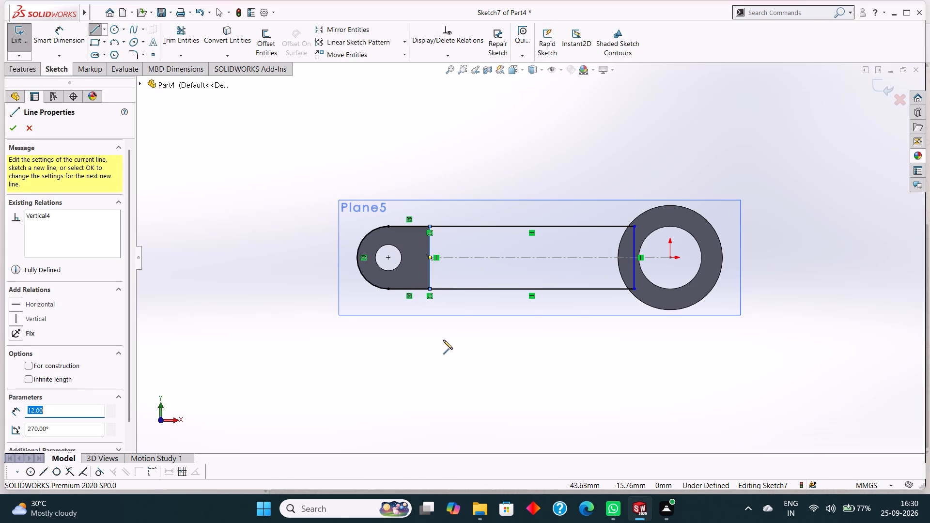
pyautogui.rightClick(443, 340)
pyautogui.click(468, 344)
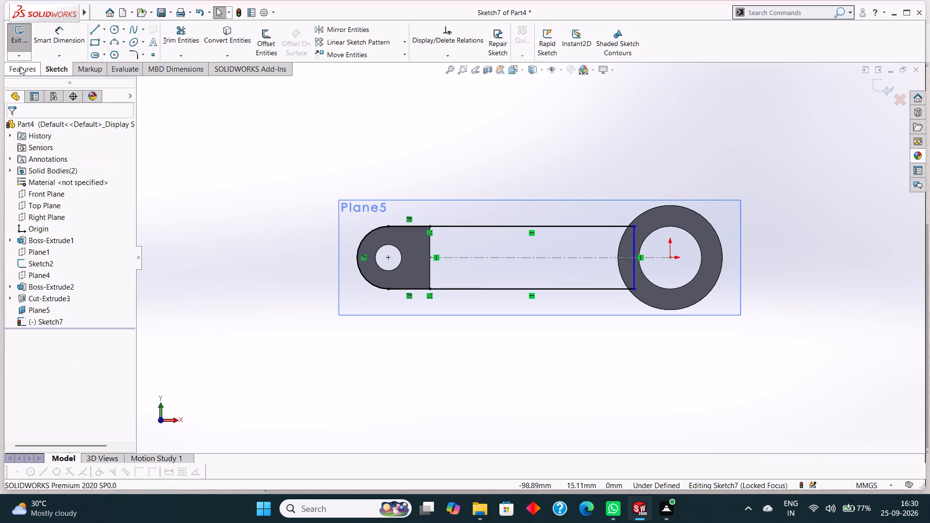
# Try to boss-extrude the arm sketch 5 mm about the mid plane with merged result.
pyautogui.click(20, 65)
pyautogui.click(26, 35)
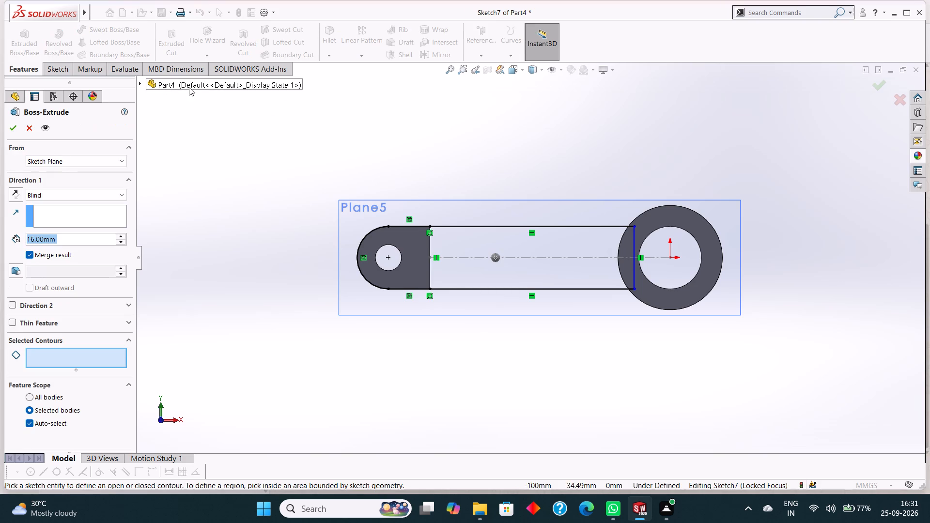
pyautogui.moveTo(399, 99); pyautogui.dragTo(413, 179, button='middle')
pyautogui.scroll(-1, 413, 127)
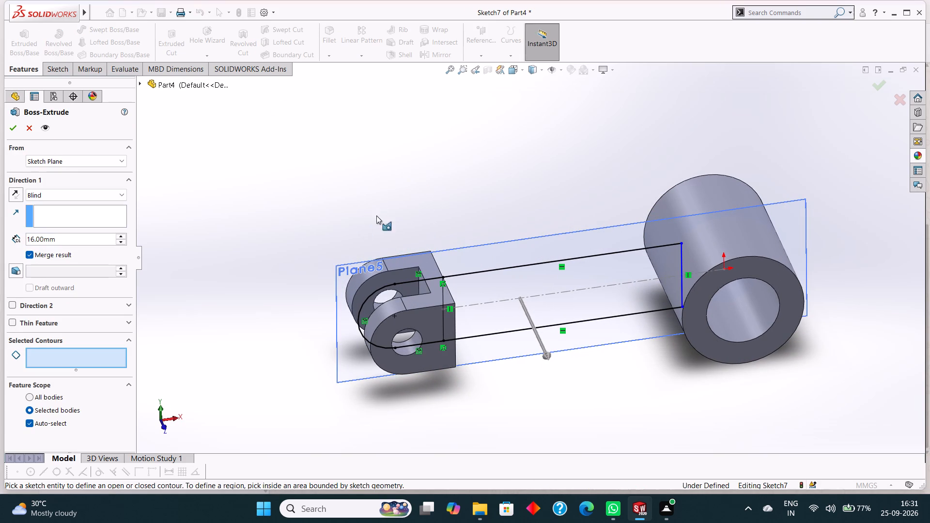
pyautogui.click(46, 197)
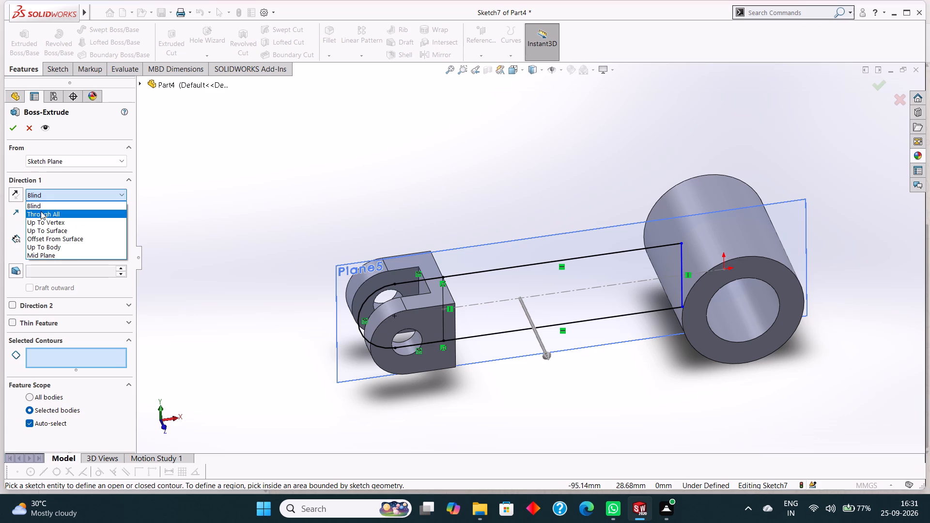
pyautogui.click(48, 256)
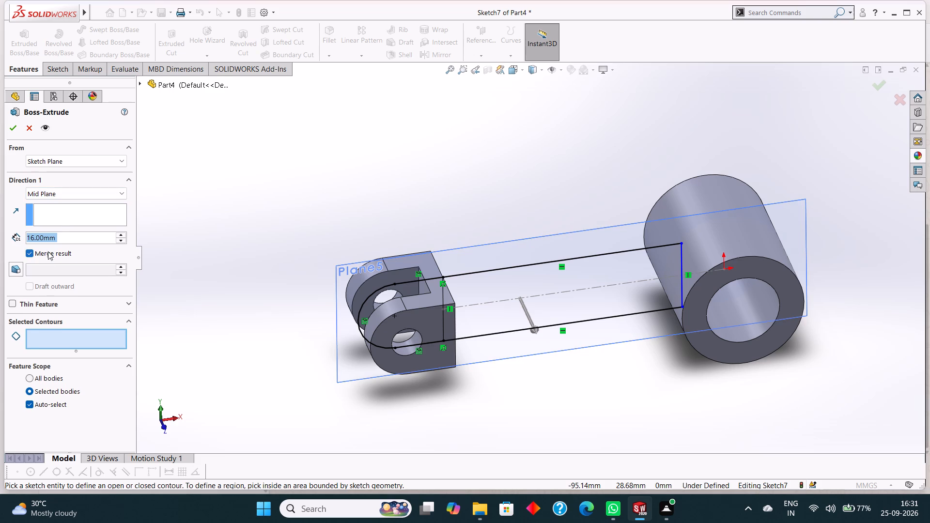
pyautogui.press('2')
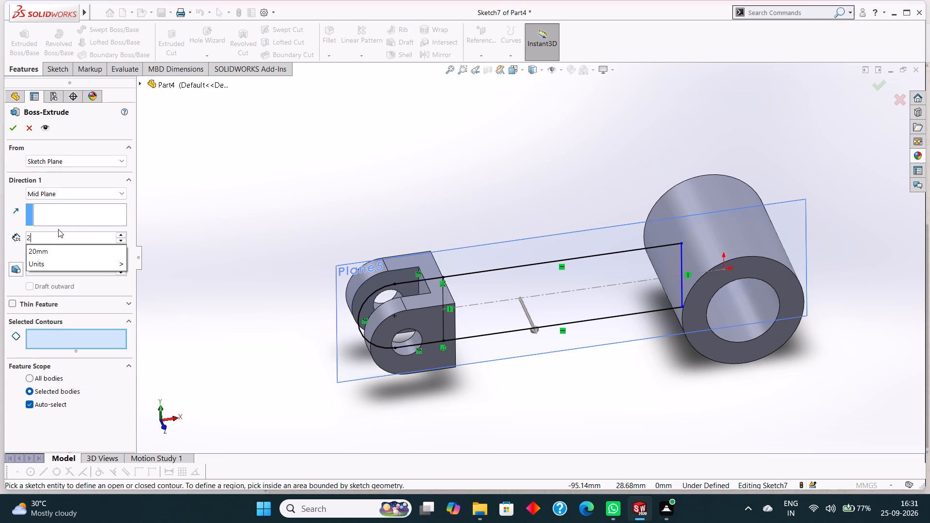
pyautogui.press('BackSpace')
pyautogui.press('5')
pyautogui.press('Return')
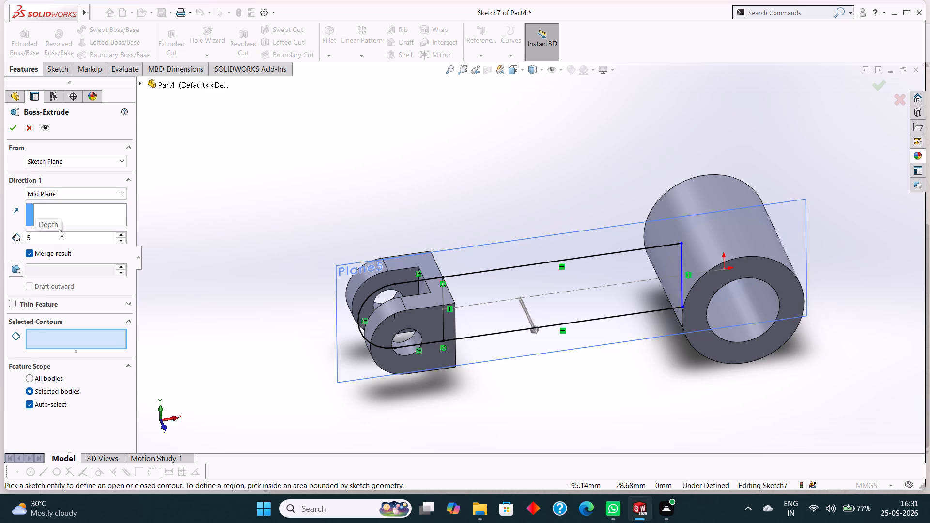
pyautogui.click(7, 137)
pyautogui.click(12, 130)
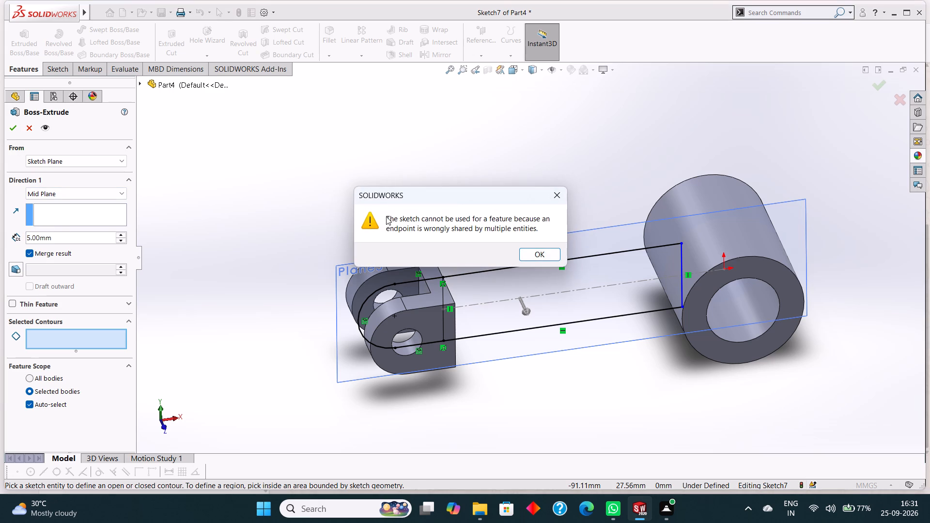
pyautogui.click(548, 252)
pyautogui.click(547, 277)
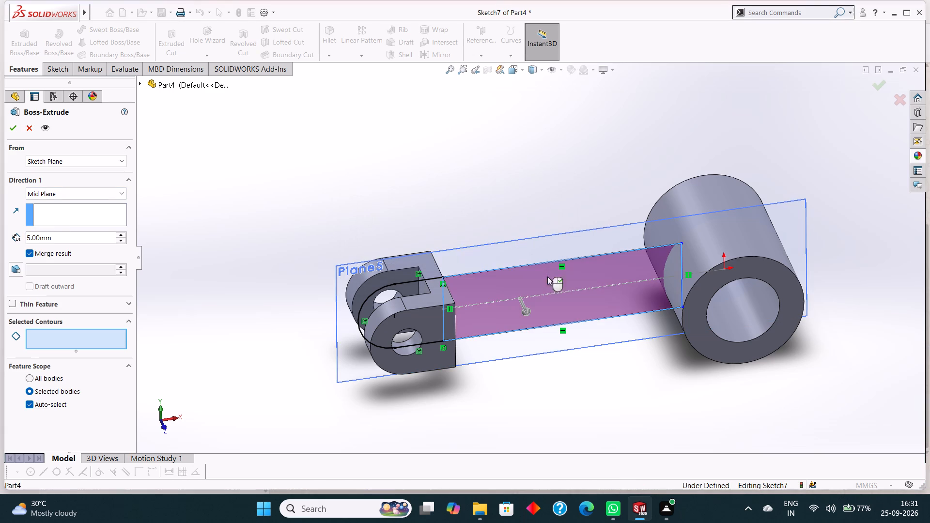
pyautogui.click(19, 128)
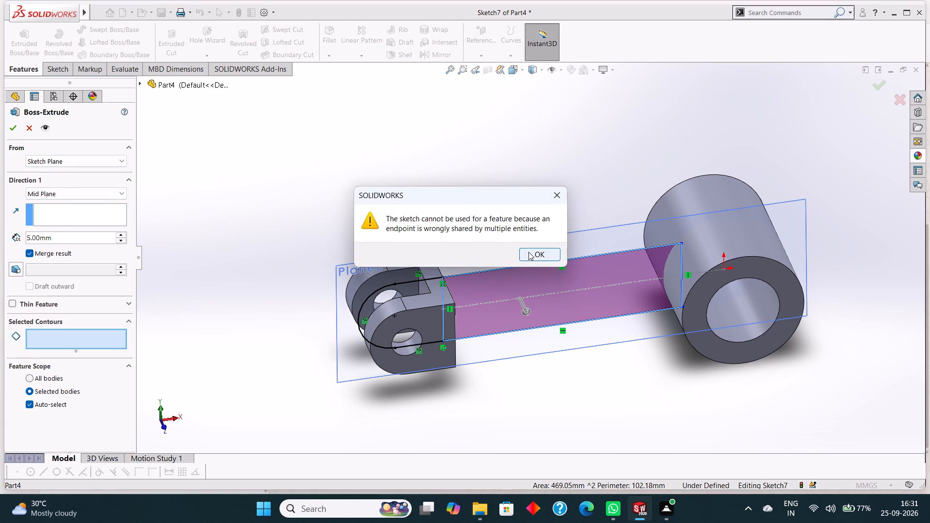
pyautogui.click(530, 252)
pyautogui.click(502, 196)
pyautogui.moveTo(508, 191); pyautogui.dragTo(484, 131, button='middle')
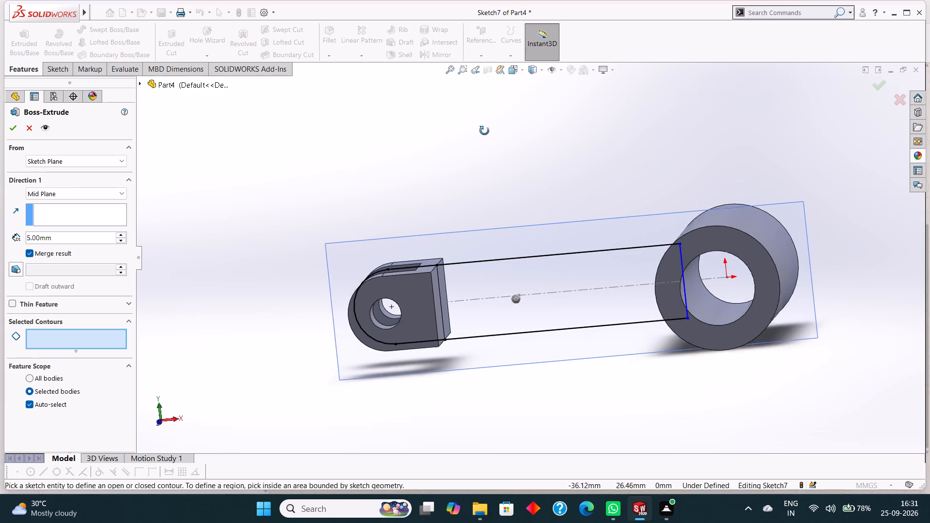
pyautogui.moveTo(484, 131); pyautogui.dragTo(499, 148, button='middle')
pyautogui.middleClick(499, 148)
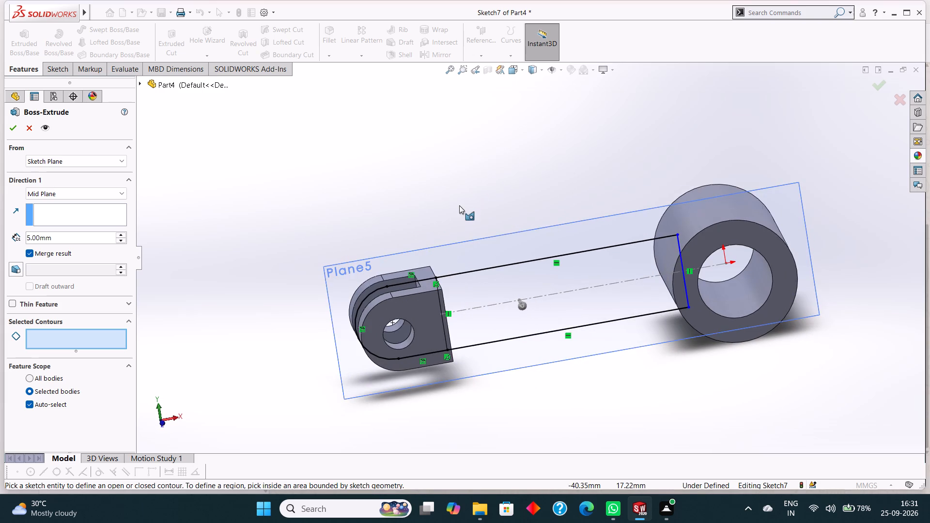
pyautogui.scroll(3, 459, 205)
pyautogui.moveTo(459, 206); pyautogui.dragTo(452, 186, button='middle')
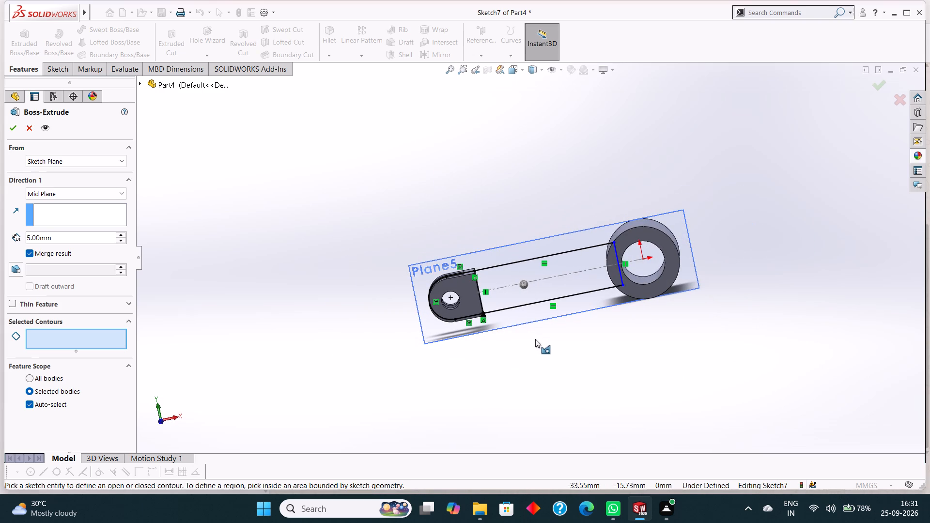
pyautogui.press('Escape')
# Trim the round end and the two short horizontal edges of the tab outline from the arm sketch, leaving only the rectangle.
pyautogui.click(525, 246)
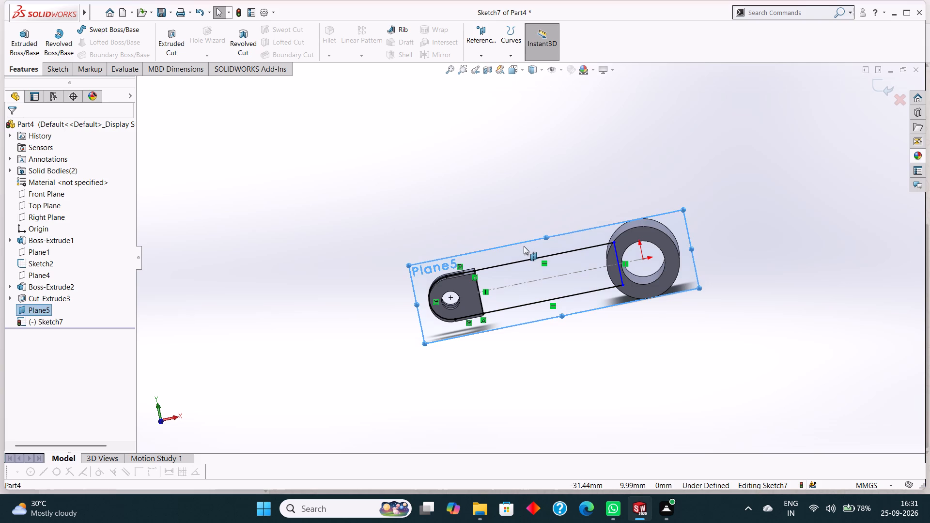
pyautogui.hotkey('ctrl', '8')
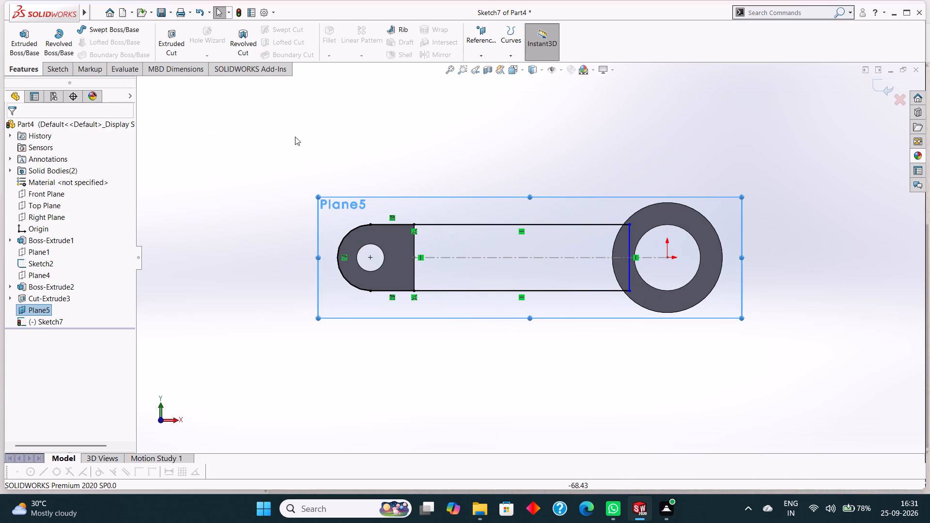
pyautogui.rightClick(389, 198)
pyautogui.press('Escape')
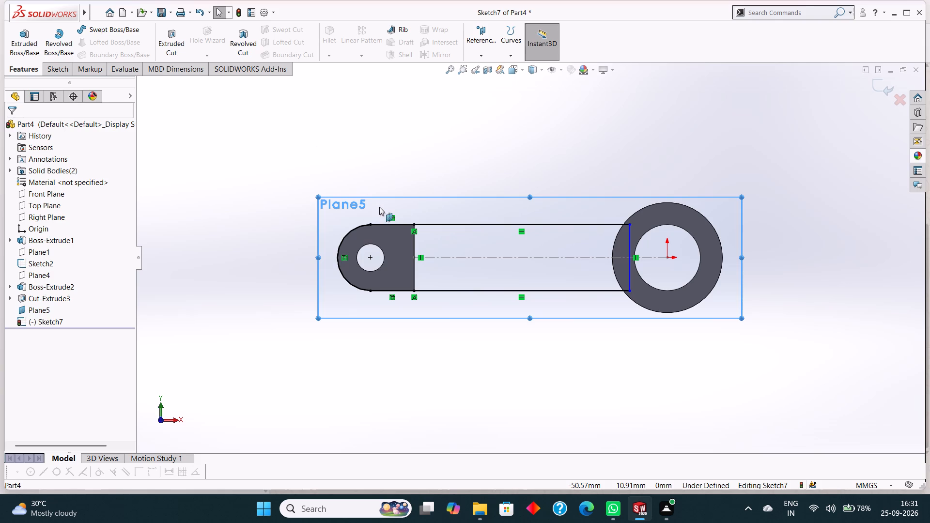
pyautogui.press('Escape')
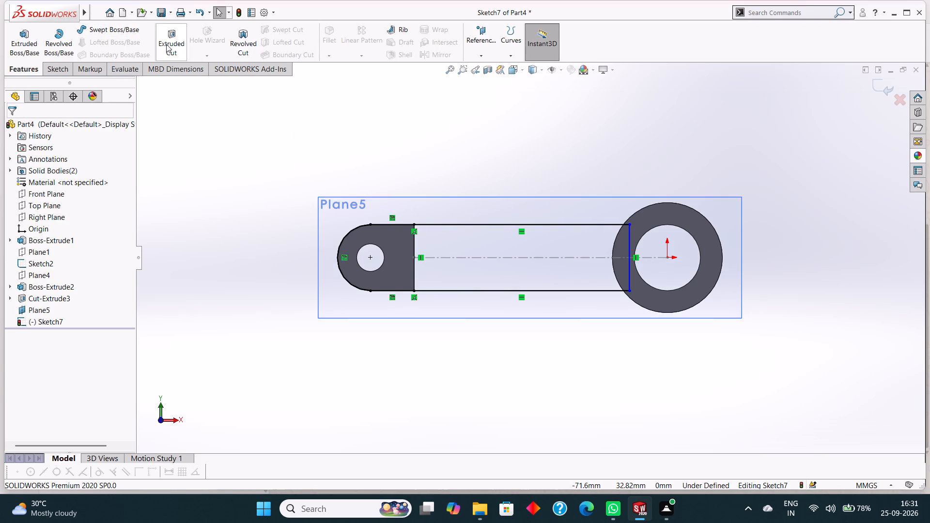
pyautogui.click(59, 70)
pyautogui.click(175, 35)
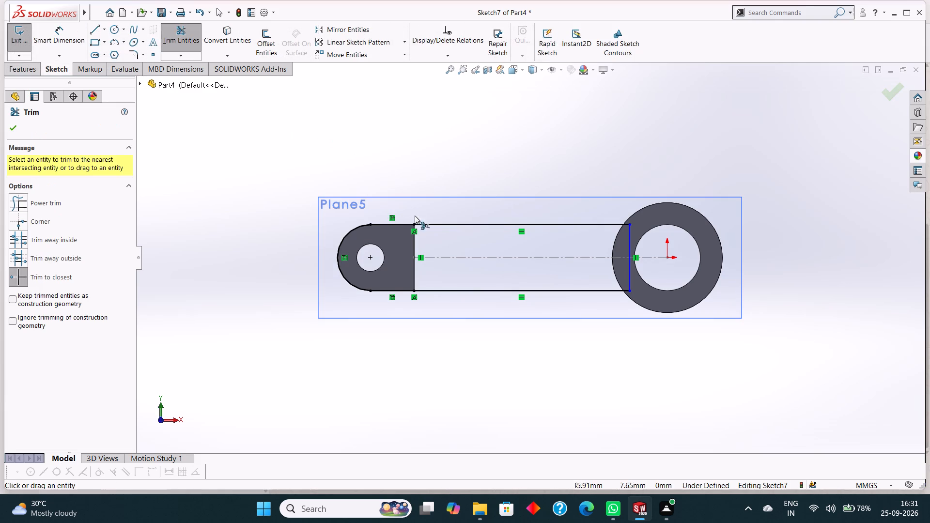
pyautogui.moveTo(385, 215); pyautogui.dragTo(387, 240)
pyautogui.click(386, 225)
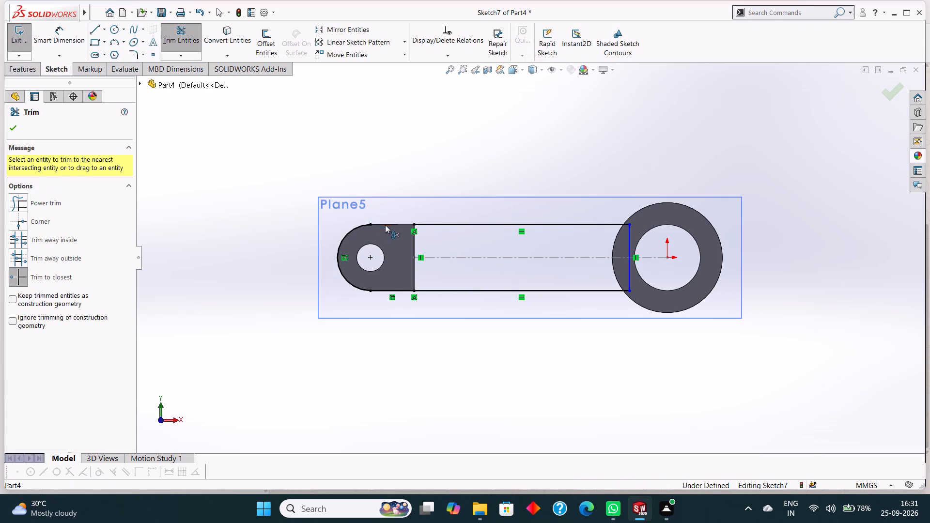
pyautogui.click(364, 225)
pyautogui.click(381, 290)
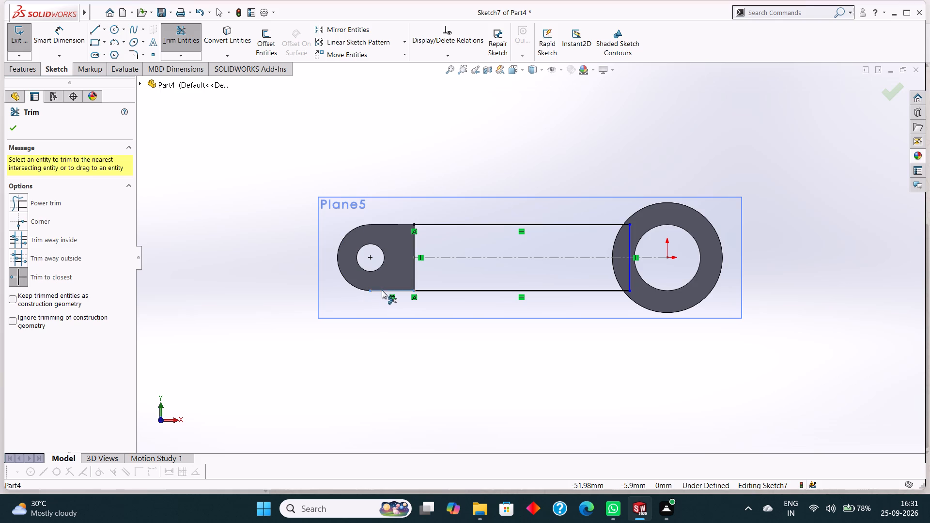
pyautogui.click(12, 130)
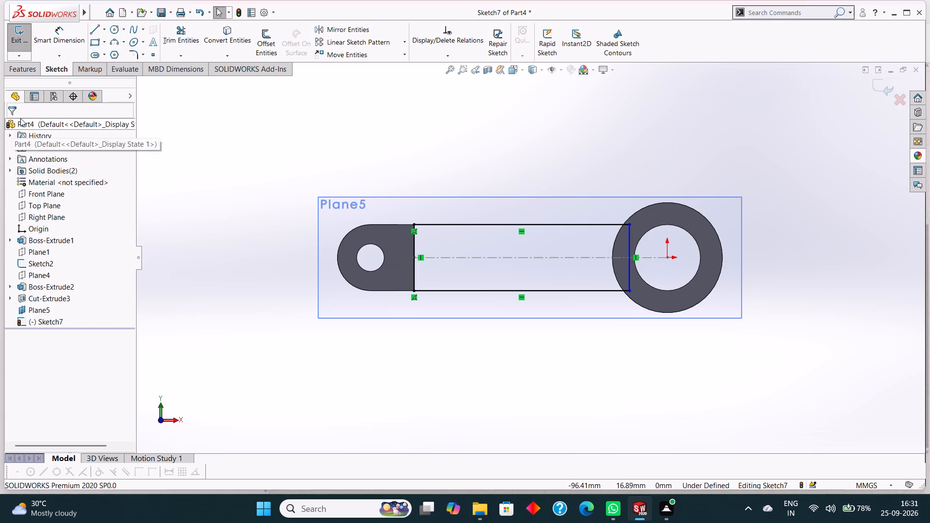
# Boss-extrude the rectangular arm profile 5 mm about the mid plane, merging the result with the tab and cylinder.
pyautogui.click(24, 72)
pyautogui.click(37, 45)
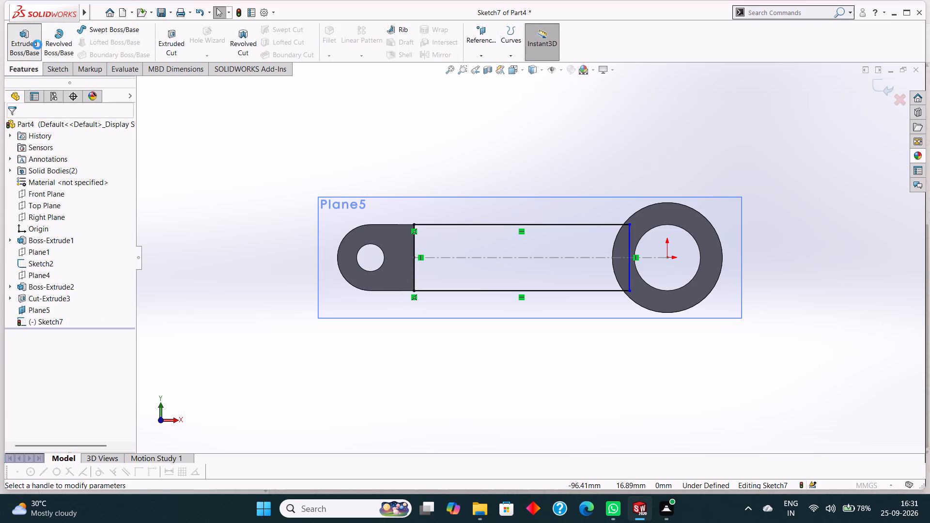
pyautogui.moveTo(524, 117); pyautogui.dragTo(540, 175, button='middle')
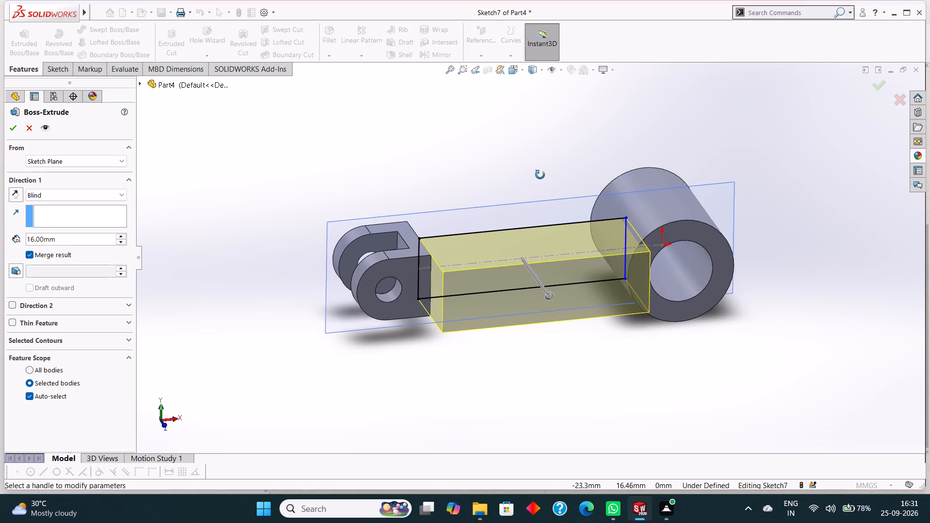
pyautogui.moveTo(540, 175); pyautogui.dragTo(539, 180, button='middle')
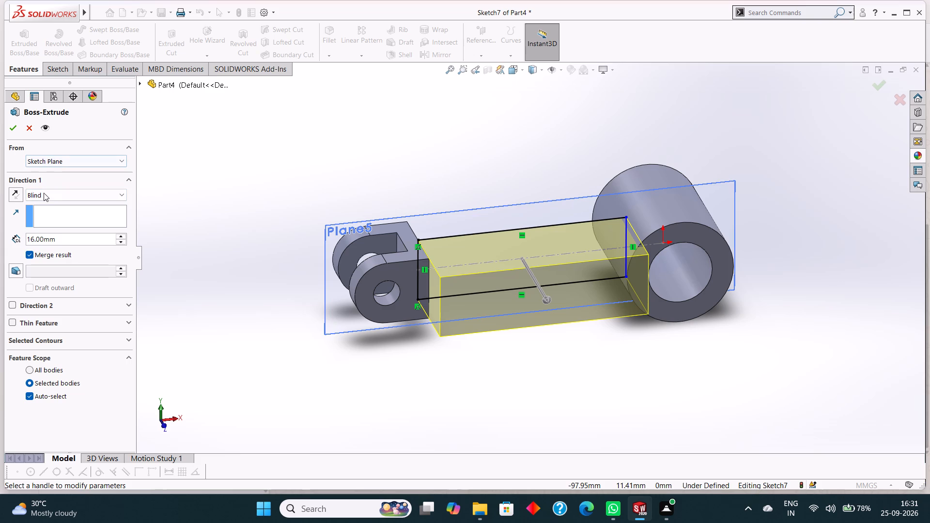
pyautogui.click(44, 194)
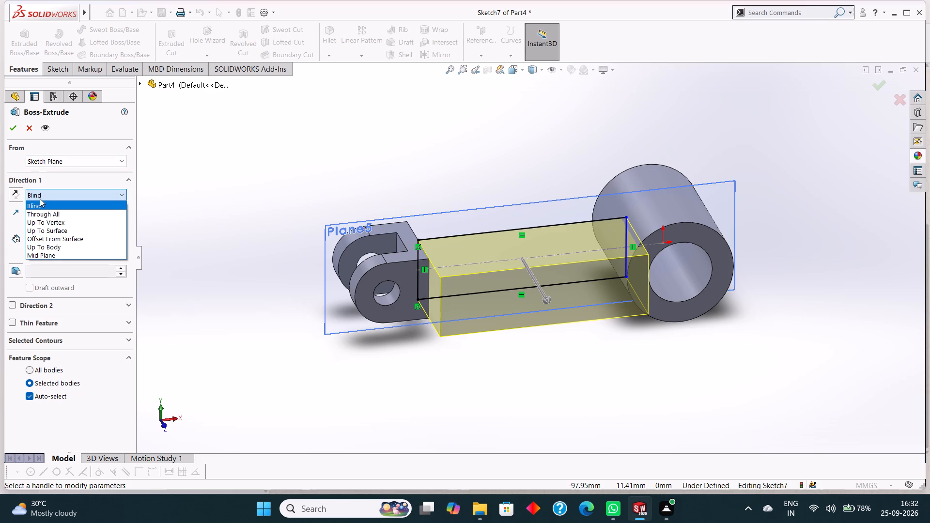
pyautogui.click(43, 256)
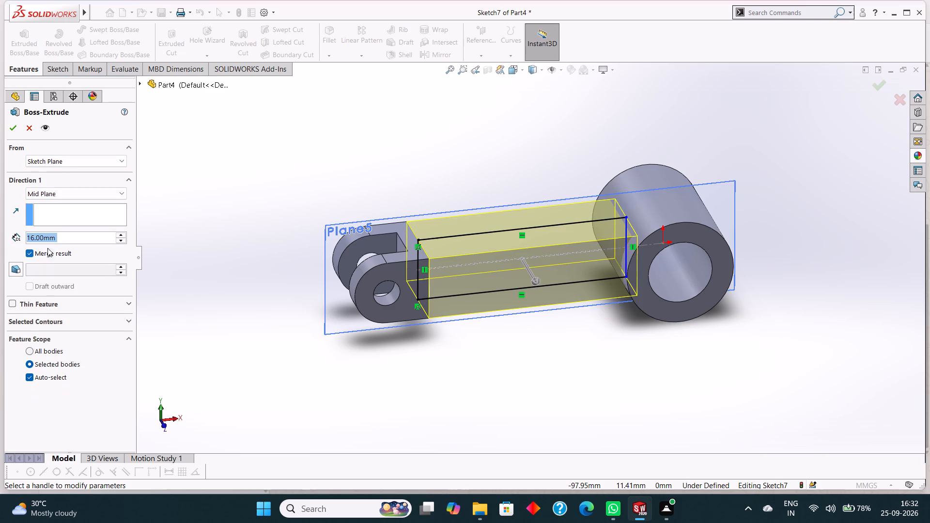
pyautogui.press('2')
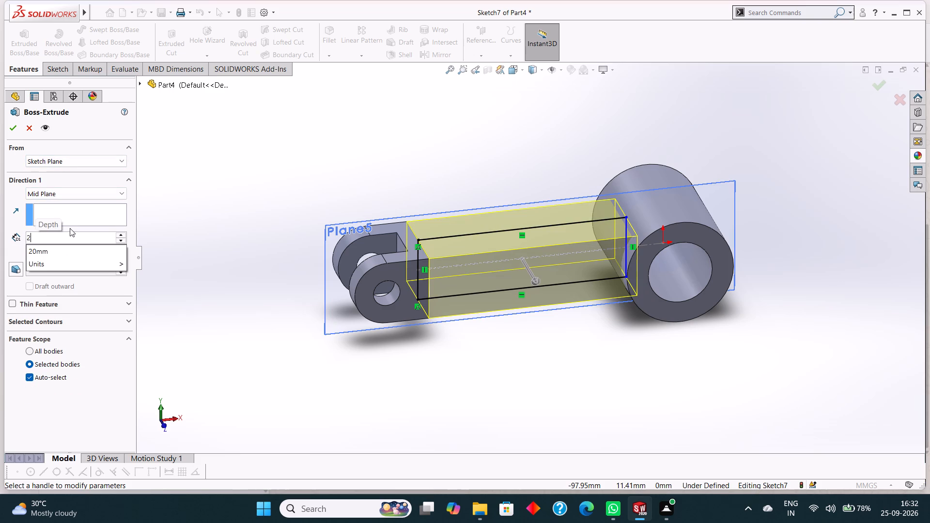
pyautogui.press('BackSpace')
pyautogui.press('5')
pyautogui.press('Return')
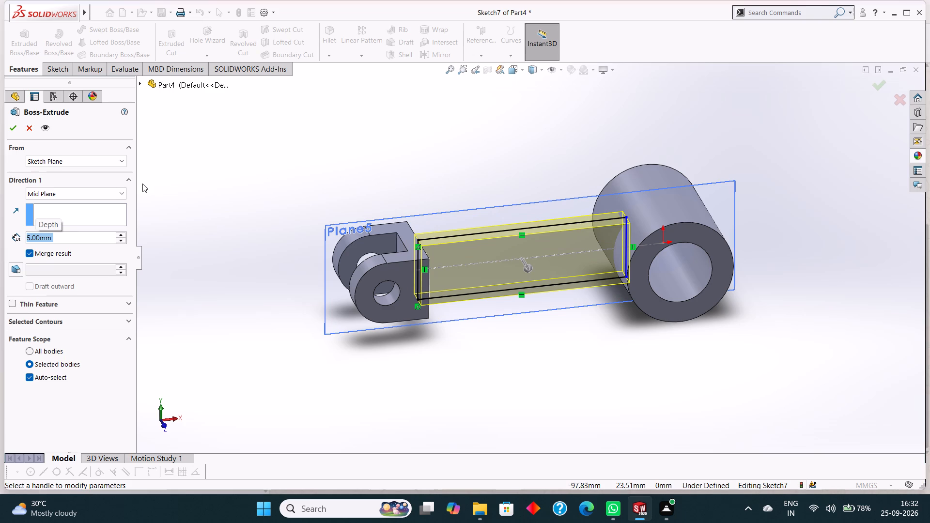
pyautogui.click(14, 131)
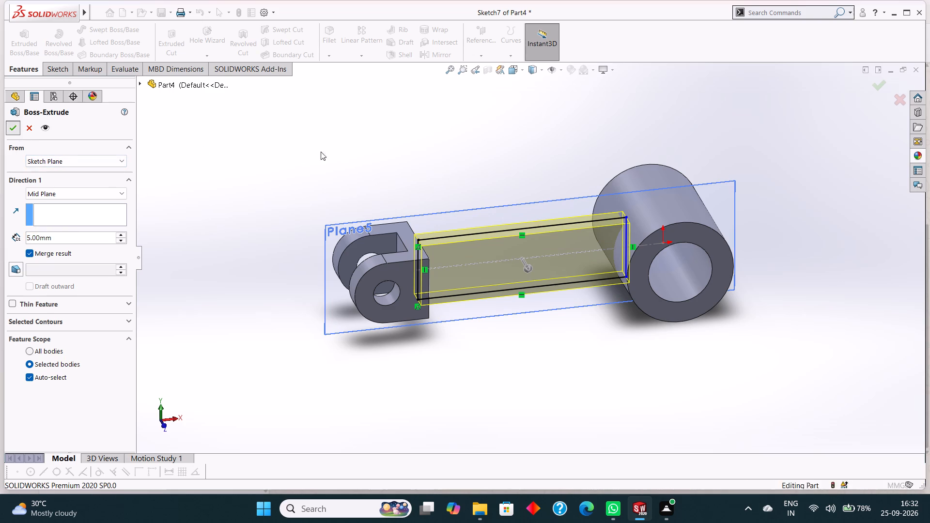
pyautogui.click(355, 146)
# Hide the offset plane that carries the arm sketch.
pyautogui.moveTo(392, 142); pyautogui.dragTo(391, 141, button='middle')
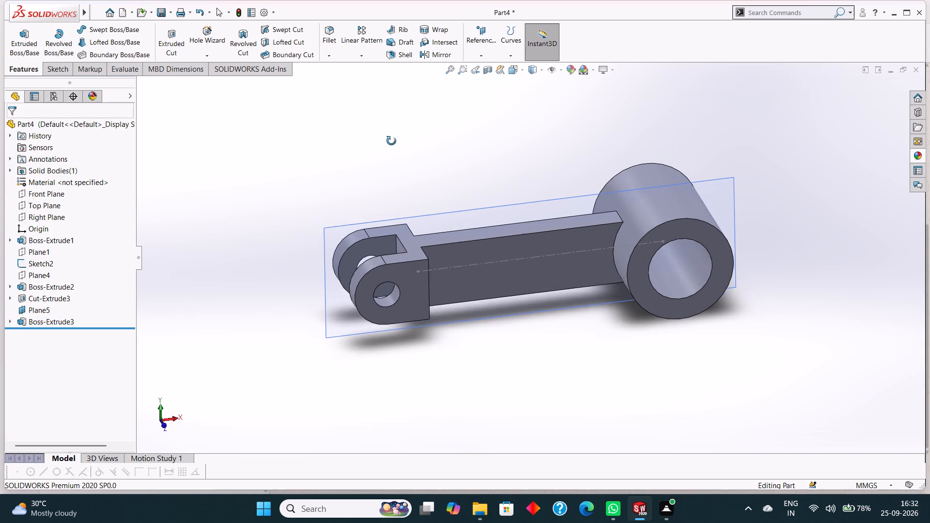
pyautogui.moveTo(391, 141); pyautogui.dragTo(386, 156, button='middle')
pyautogui.rightClick(439, 220)
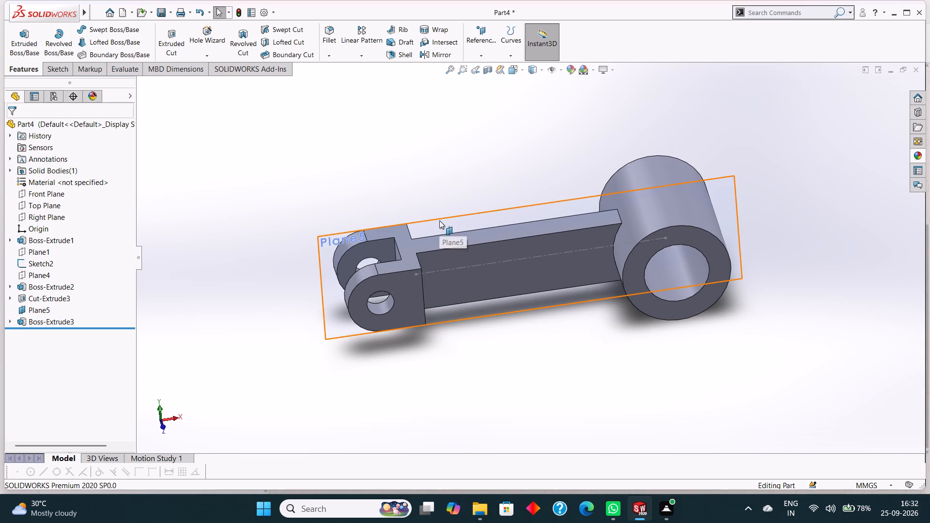
pyautogui.click(479, 207)
pyautogui.click(480, 155)
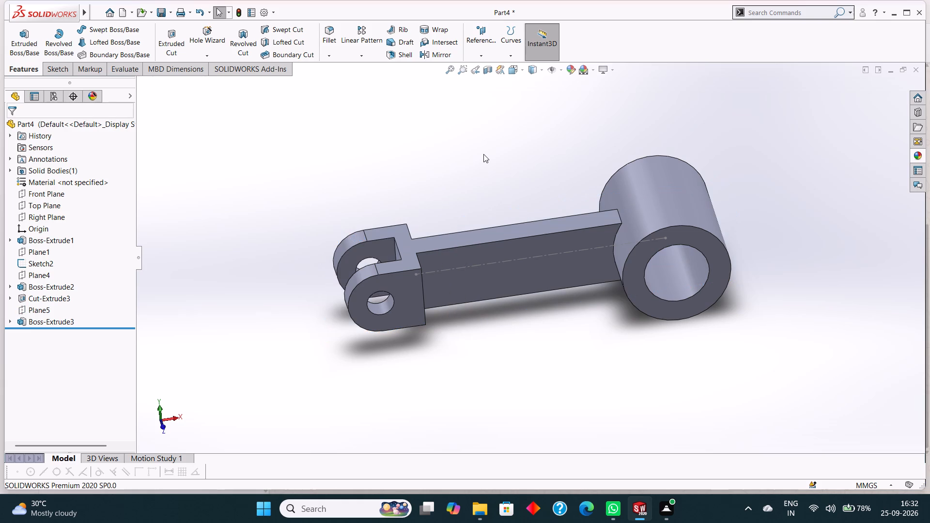
# Hide the sketch containing the centreline between the tab and the cylinder.
pyautogui.moveTo(483, 154); pyautogui.dragTo(427, 140, button='middle')
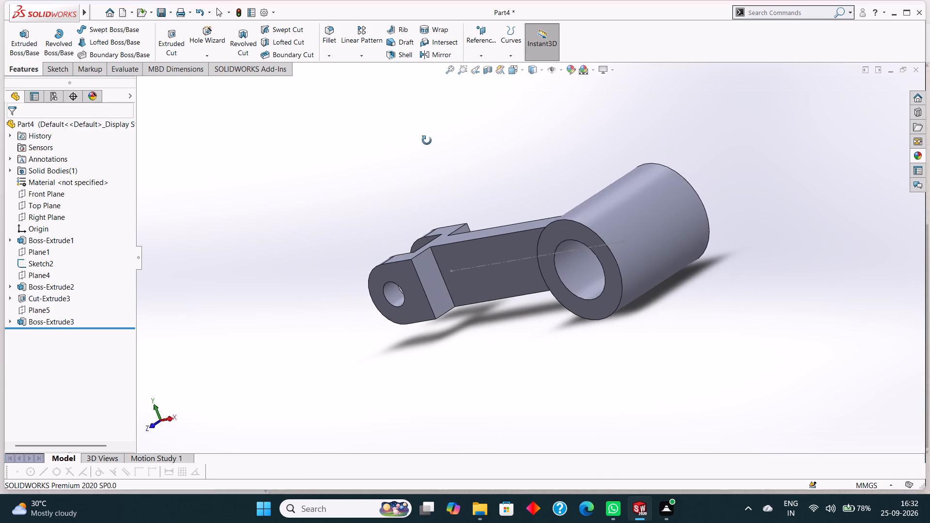
pyautogui.moveTo(427, 140); pyautogui.dragTo(505, 176, button='middle')
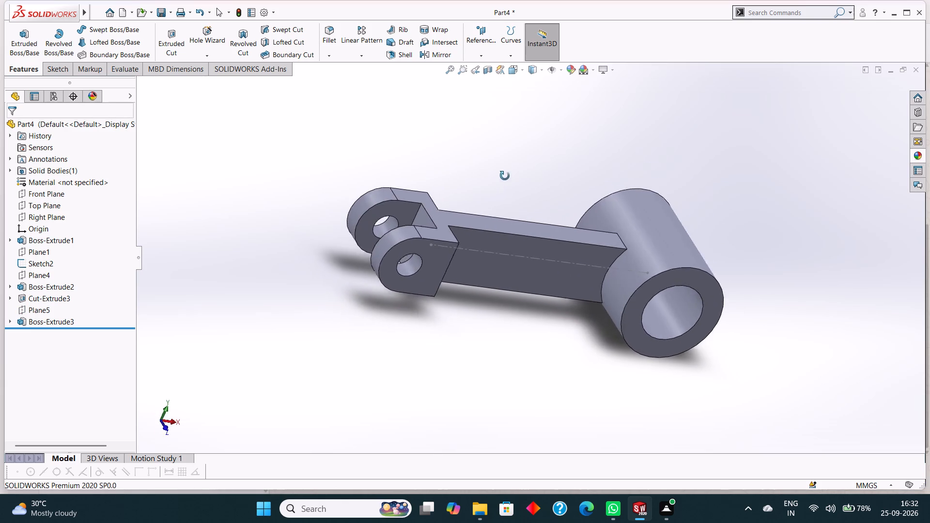
pyautogui.moveTo(505, 176); pyautogui.dragTo(483, 148, button='middle')
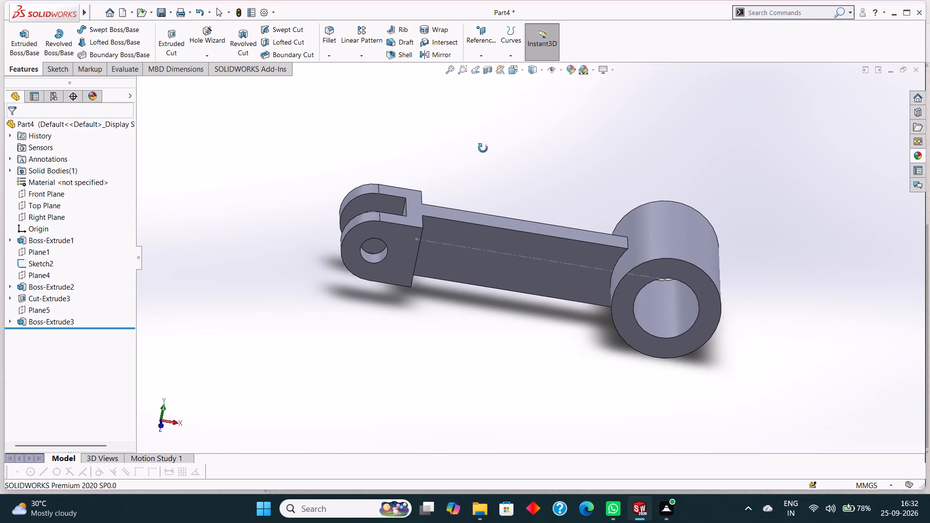
pyautogui.moveTo(483, 148); pyautogui.dragTo(480, 142, button='middle')
pyautogui.click(494, 253)
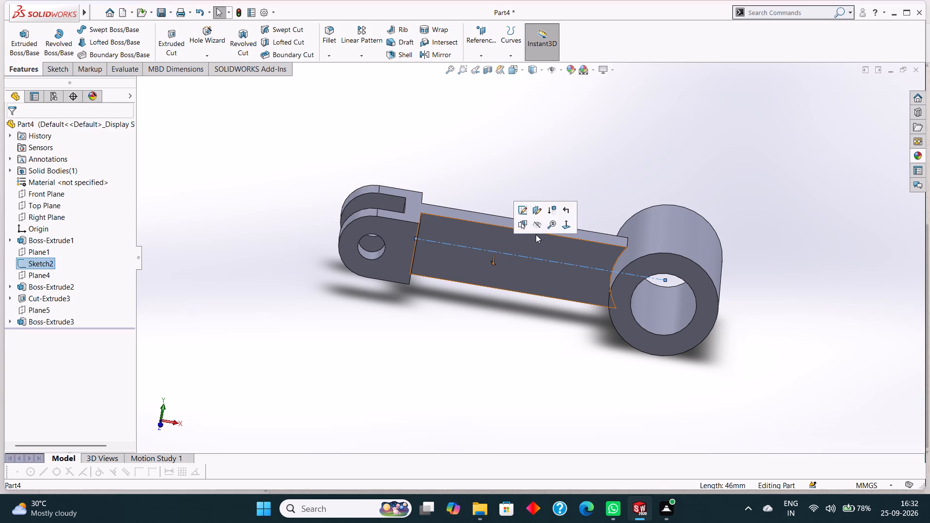
pyautogui.click(537, 227)
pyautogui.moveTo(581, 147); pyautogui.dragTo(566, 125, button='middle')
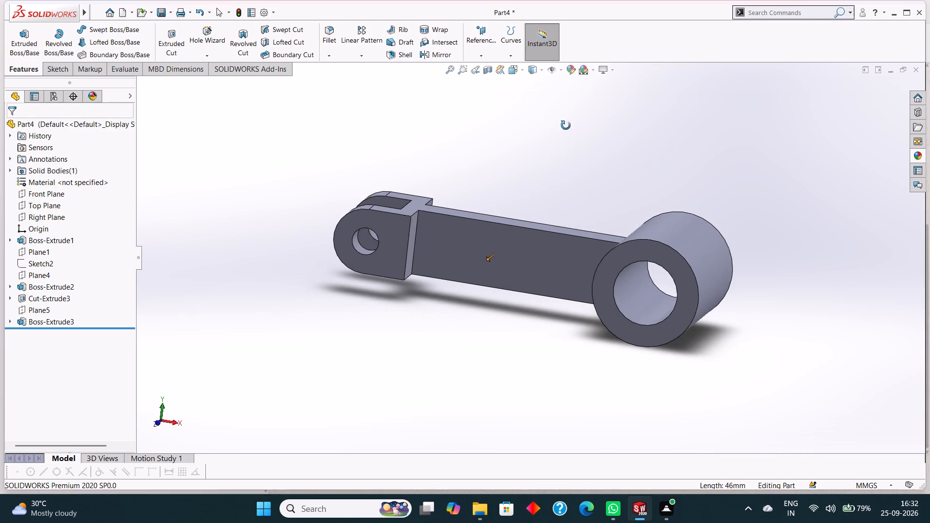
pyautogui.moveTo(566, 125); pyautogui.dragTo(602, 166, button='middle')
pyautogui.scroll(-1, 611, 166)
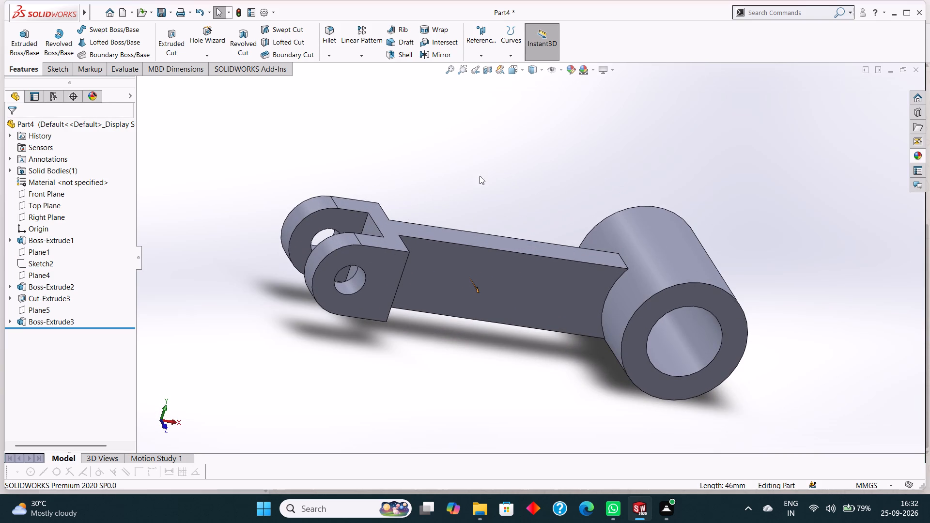
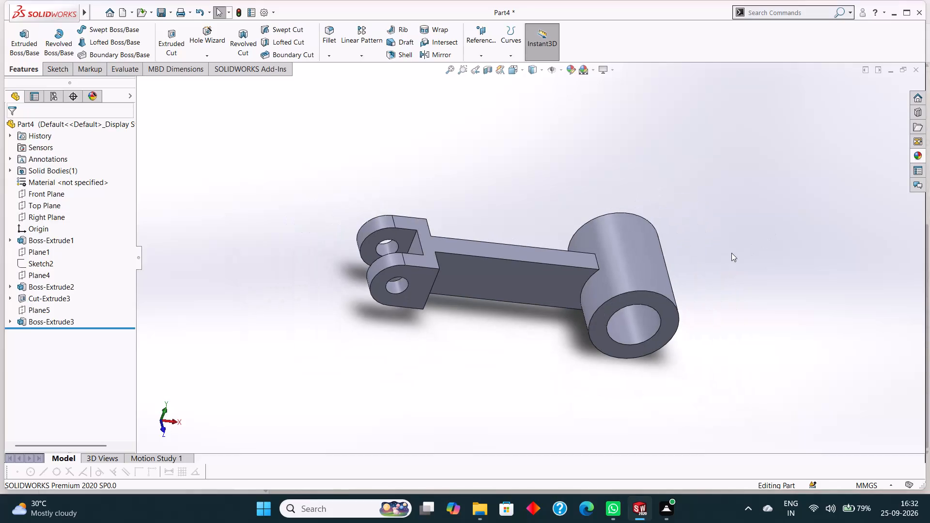
# Start a new sketch on the annular front end face of the hollow cylinder, viewed normal to it.
pyautogui.scroll(2, 728, 250)
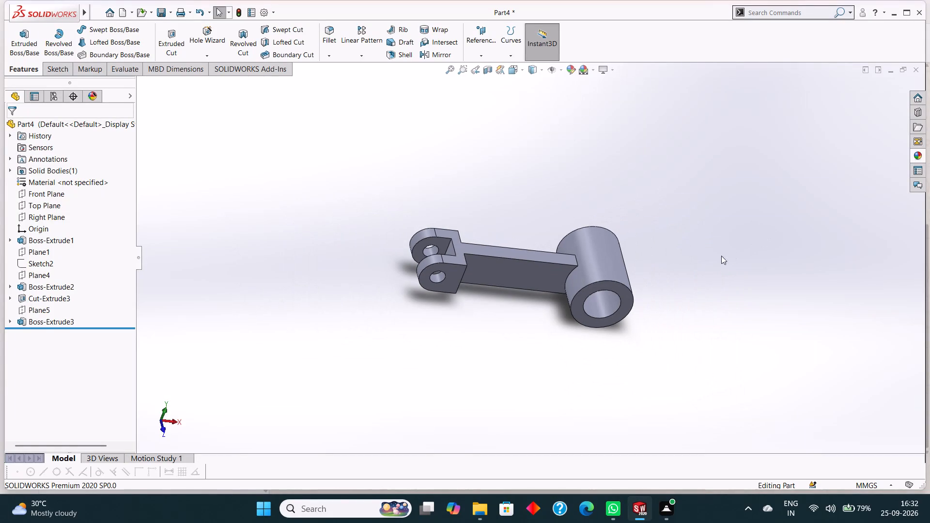
pyautogui.scroll(1, 718, 257)
pyautogui.scroll(2, 653, 249)
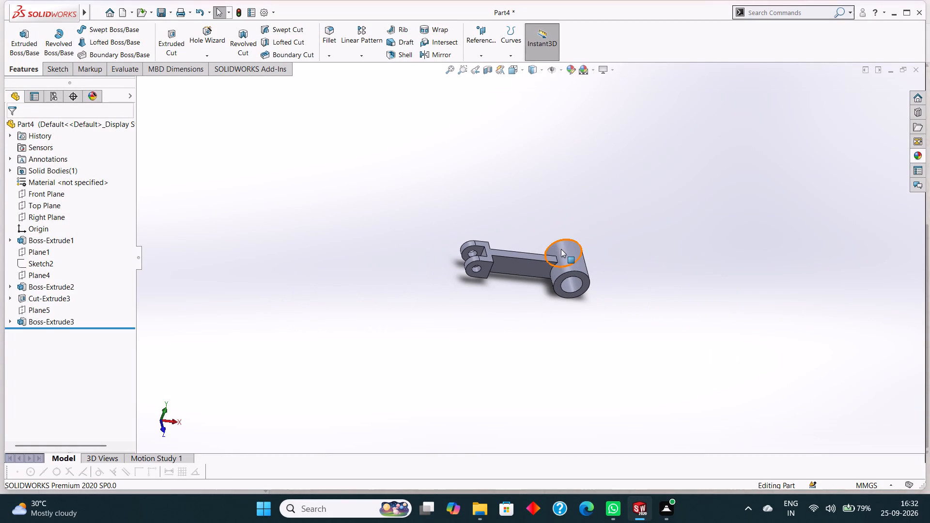
pyautogui.scroll(-3, 561, 249)
pyautogui.scroll(3, 604, 266)
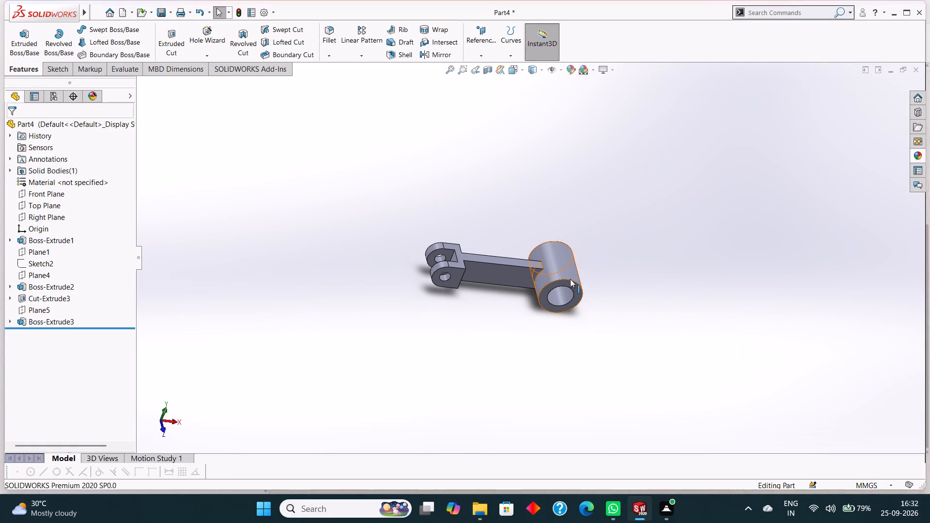
pyautogui.scroll(-5, 580, 295)
pyautogui.click(523, 248)
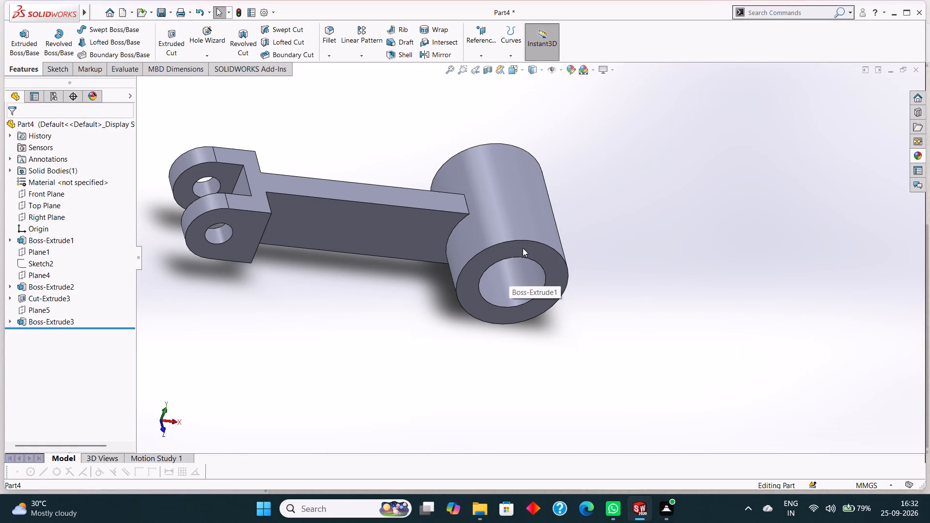
pyautogui.hotkey('ctrl', '8')
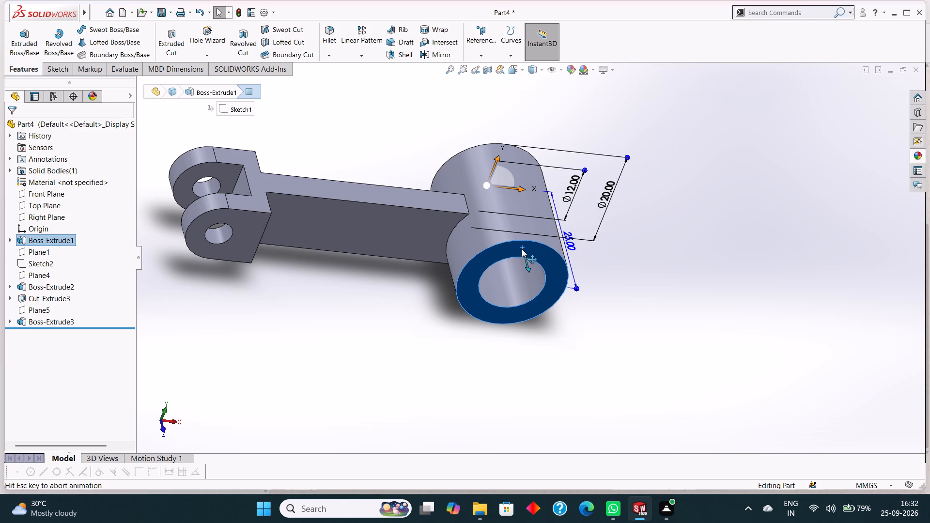
pyautogui.rightClick(648, 228)
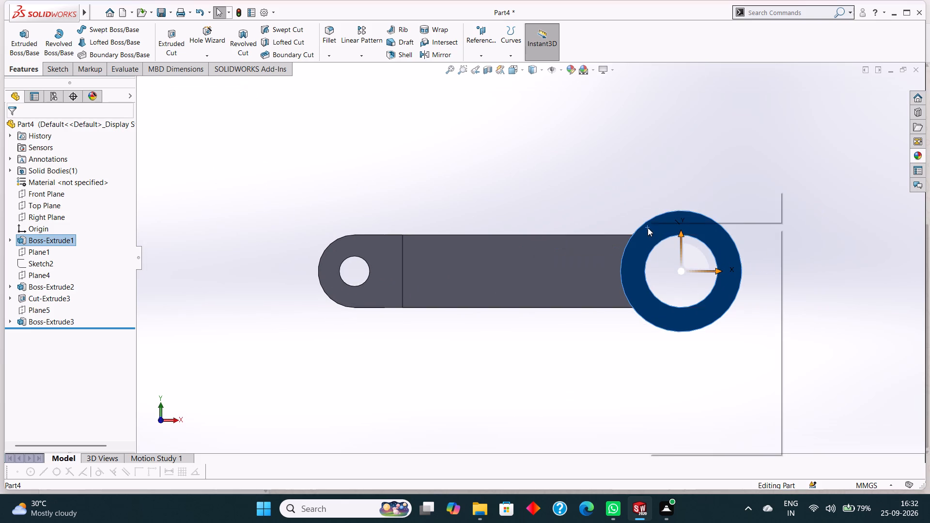
pyautogui.click(670, 212)
pyautogui.press('Escape')
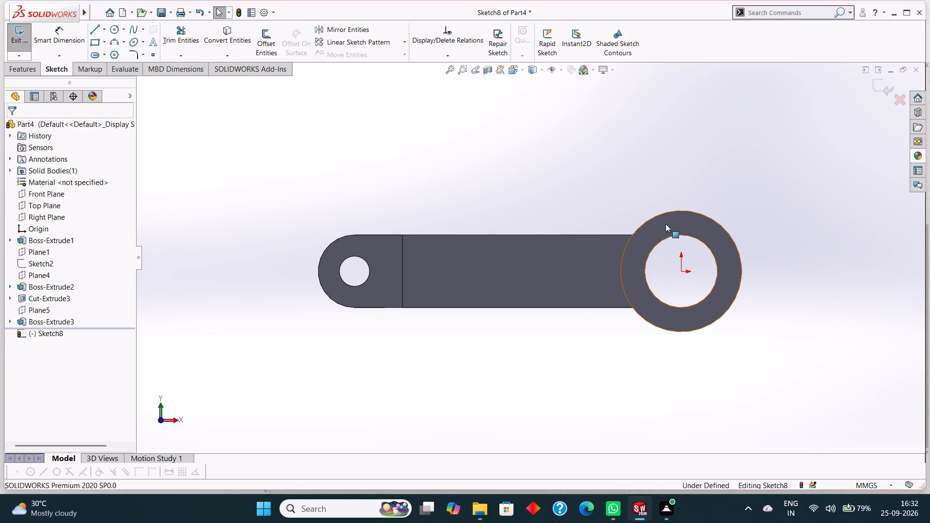
# Sketch a horizontal centreline from the origin outward past the cylinder's rim, on the side away from the arm.
pyautogui.click(107, 32)
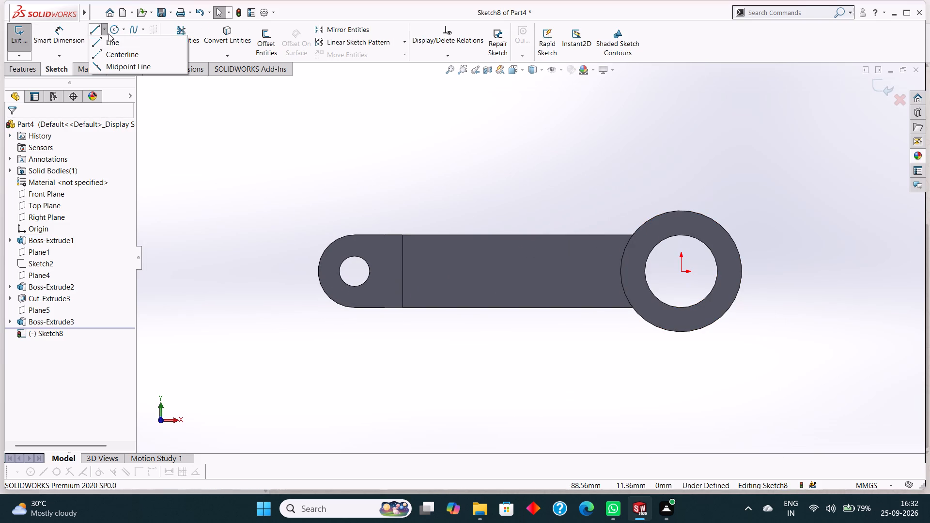
pyautogui.click(113, 59)
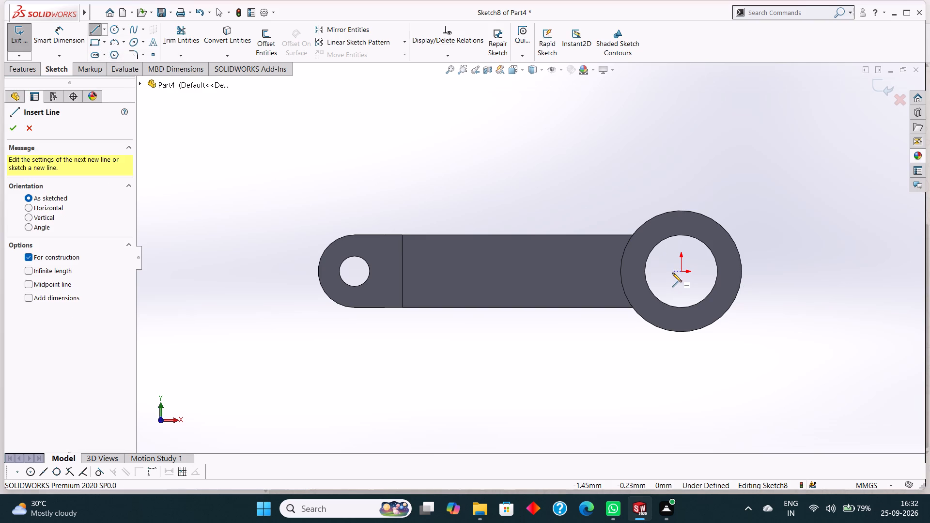
pyautogui.click(682, 273)
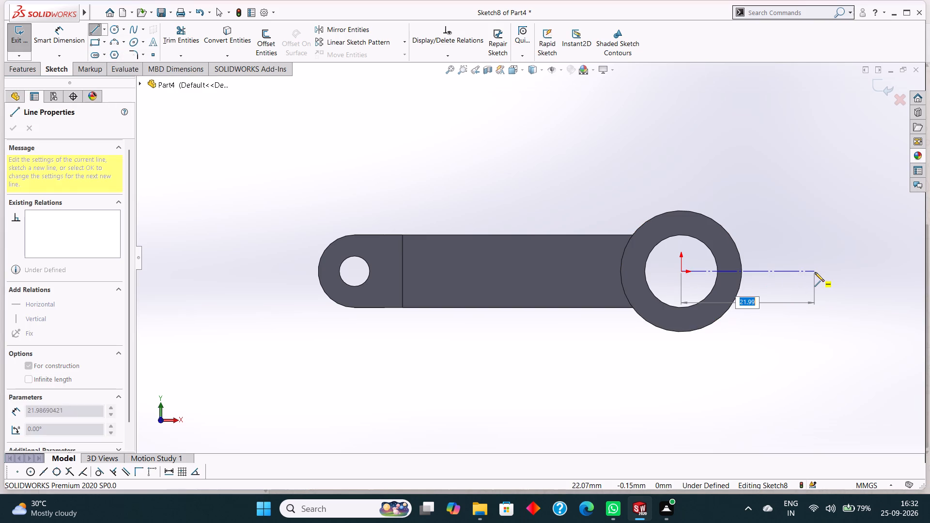
pyautogui.click(820, 272)
pyautogui.rightClick(827, 287)
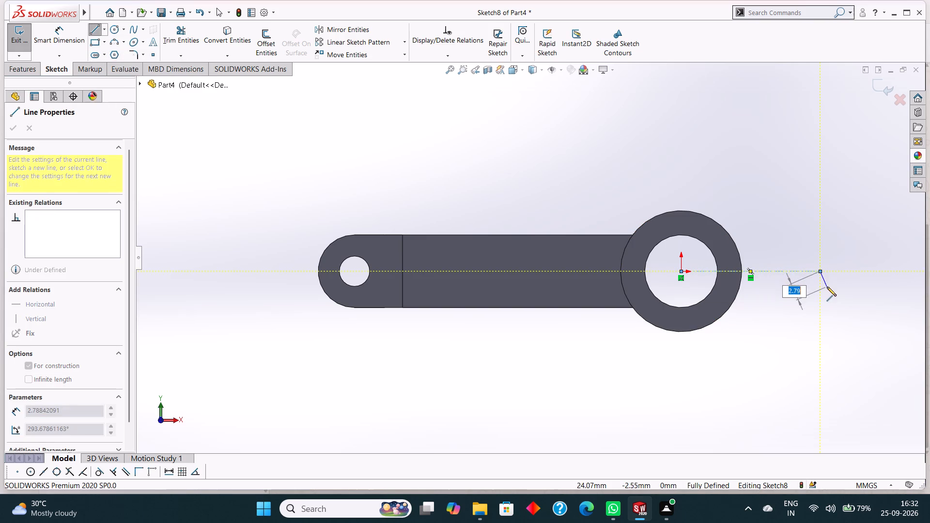
pyautogui.click(841, 292)
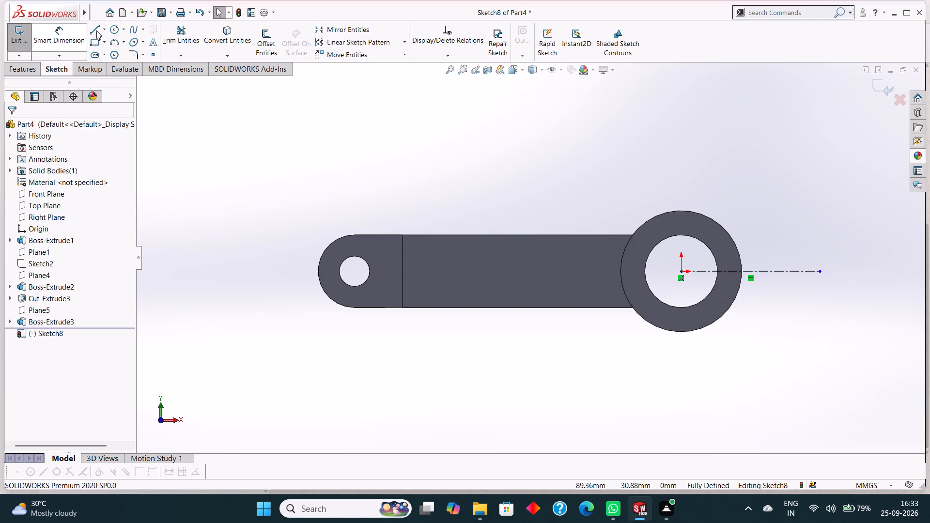
# Sketch a second centreline from the origin, about 28 mm long, sloping upward away from the arm at about 44°.
pyautogui.click(102, 34)
pyautogui.click(114, 52)
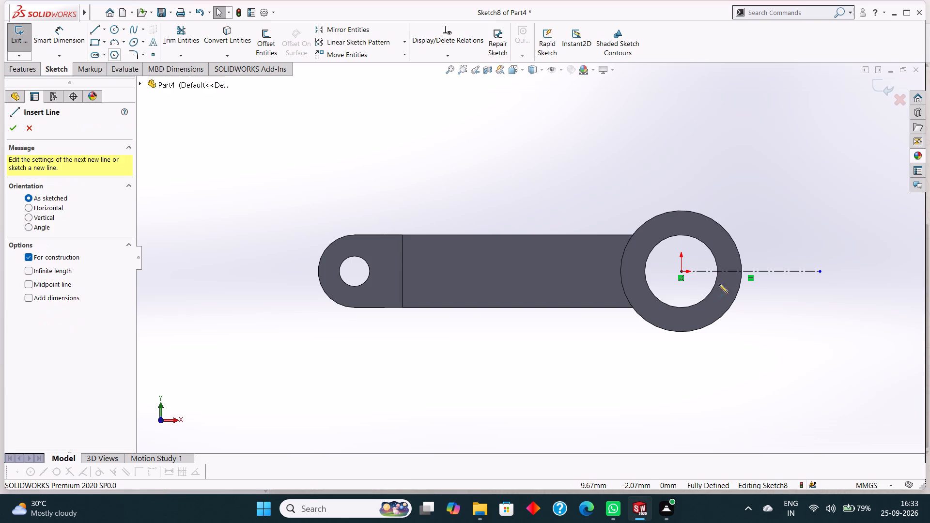
pyautogui.click(682, 274)
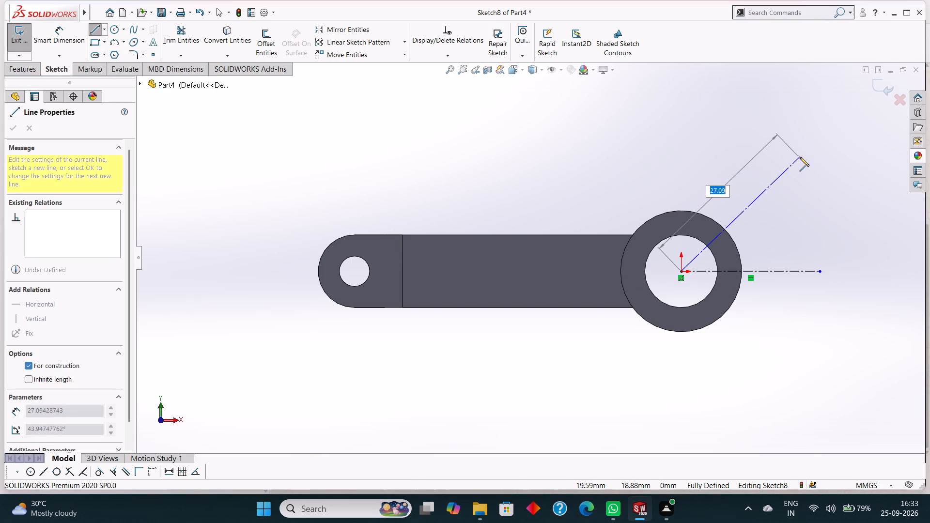
pyautogui.click(802, 154)
pyautogui.rightClick(815, 170)
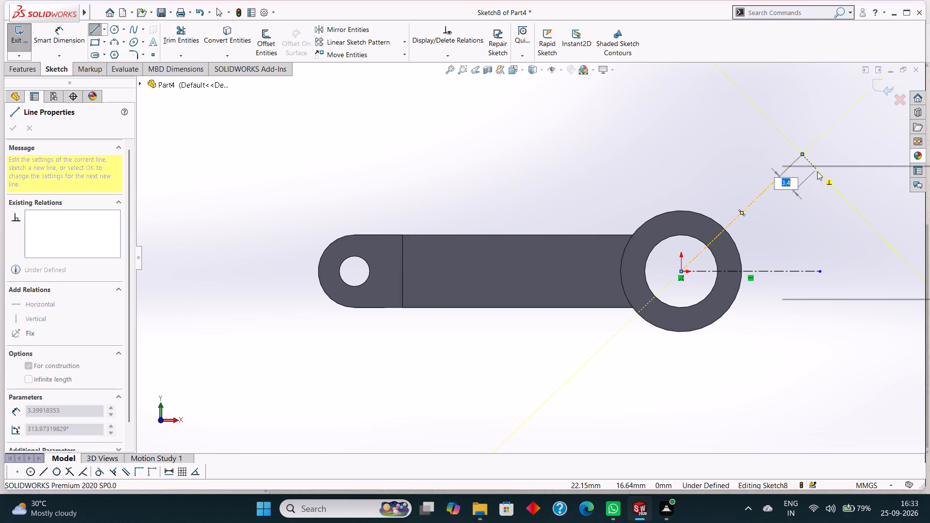
pyautogui.click(831, 176)
# Dimension the angle between the horizontal and sloping centrelines as 45°.
pyautogui.click(73, 33)
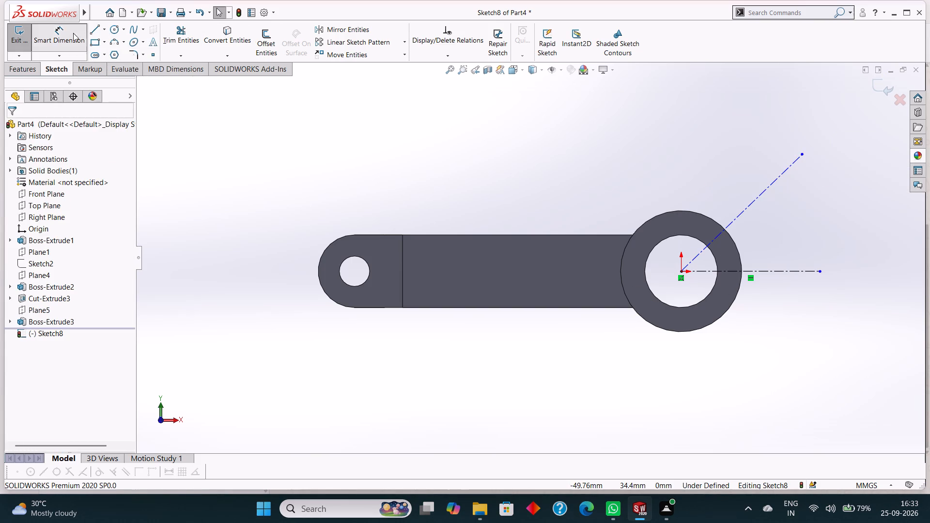
pyautogui.click(790, 274)
pyautogui.click(769, 185)
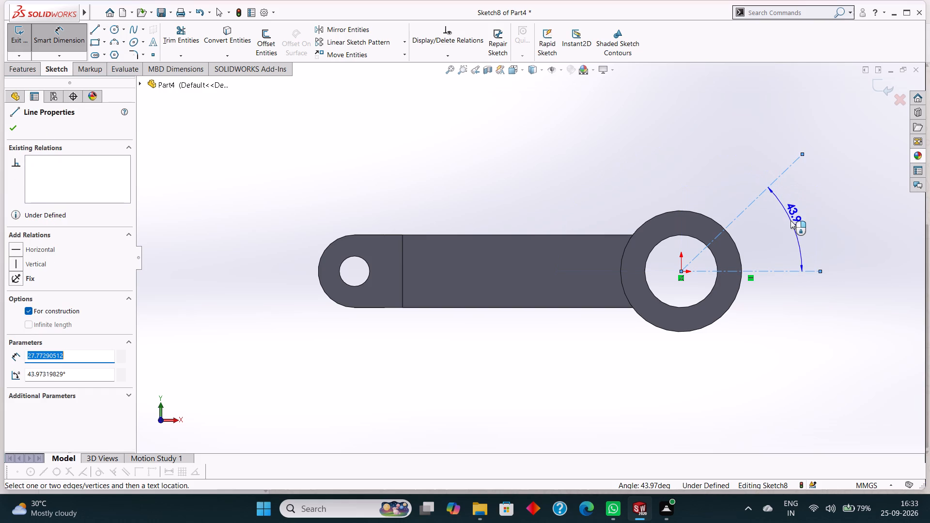
pyautogui.click(790, 221)
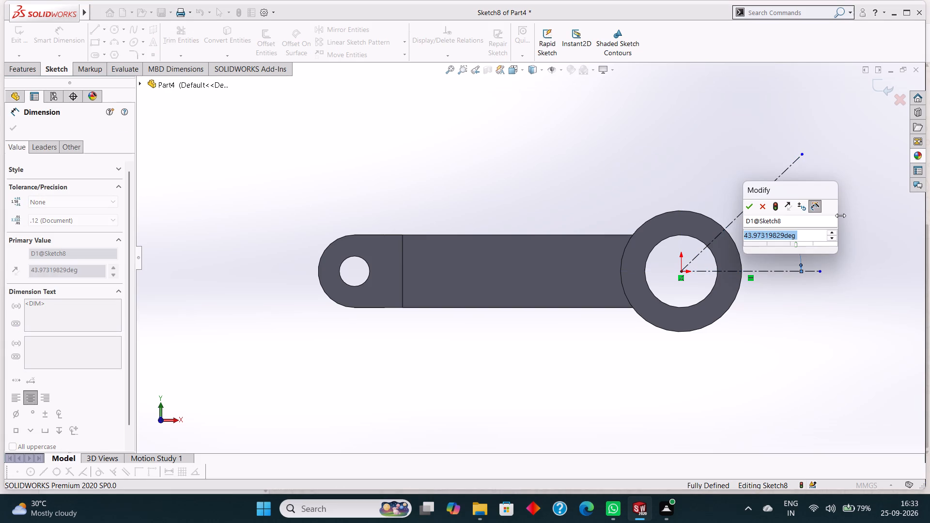
pyautogui.write('45')
pyautogui.press('Return')
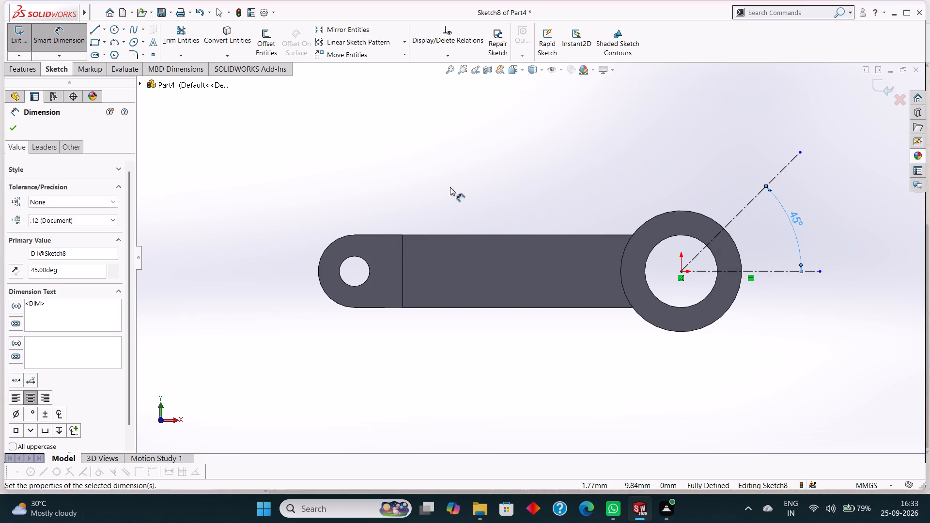
pyautogui.click(14, 126)
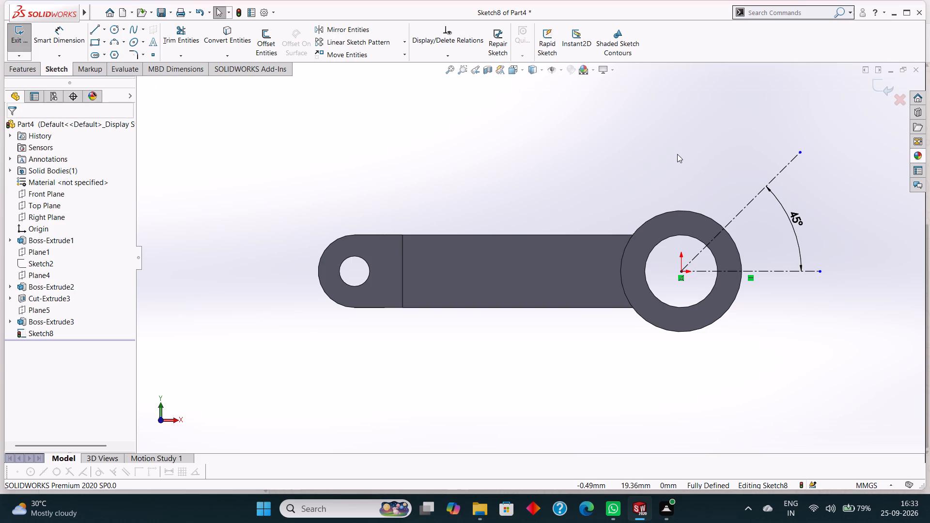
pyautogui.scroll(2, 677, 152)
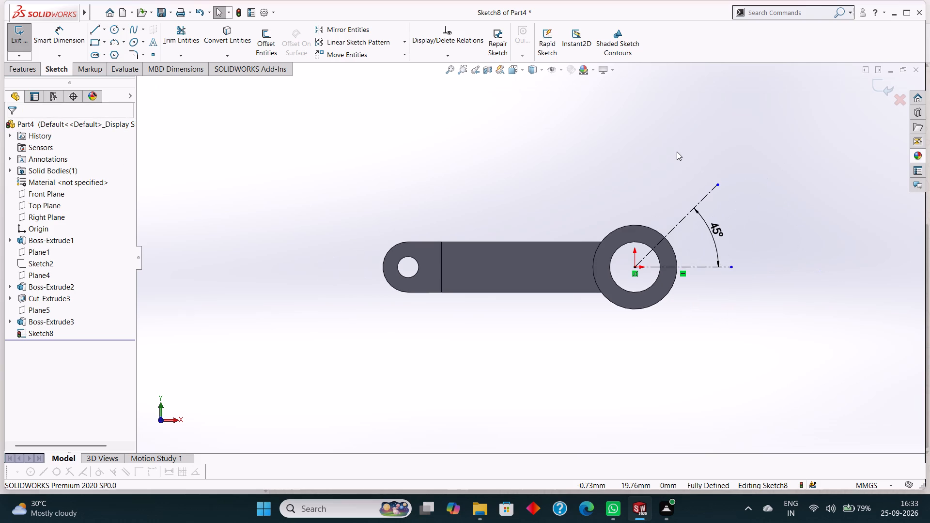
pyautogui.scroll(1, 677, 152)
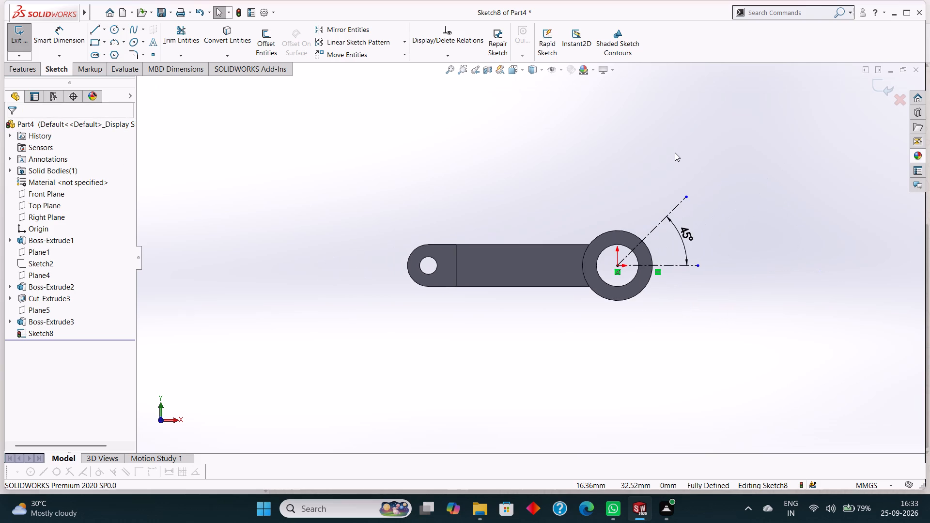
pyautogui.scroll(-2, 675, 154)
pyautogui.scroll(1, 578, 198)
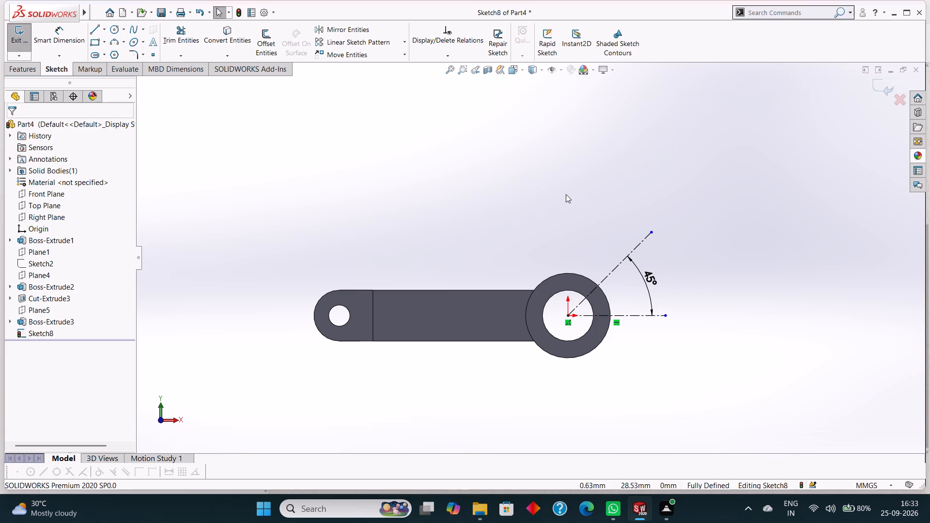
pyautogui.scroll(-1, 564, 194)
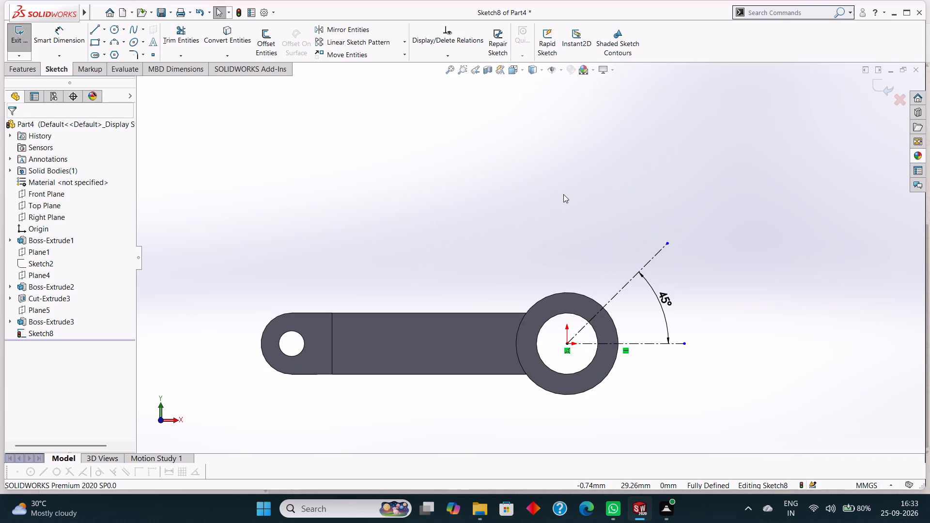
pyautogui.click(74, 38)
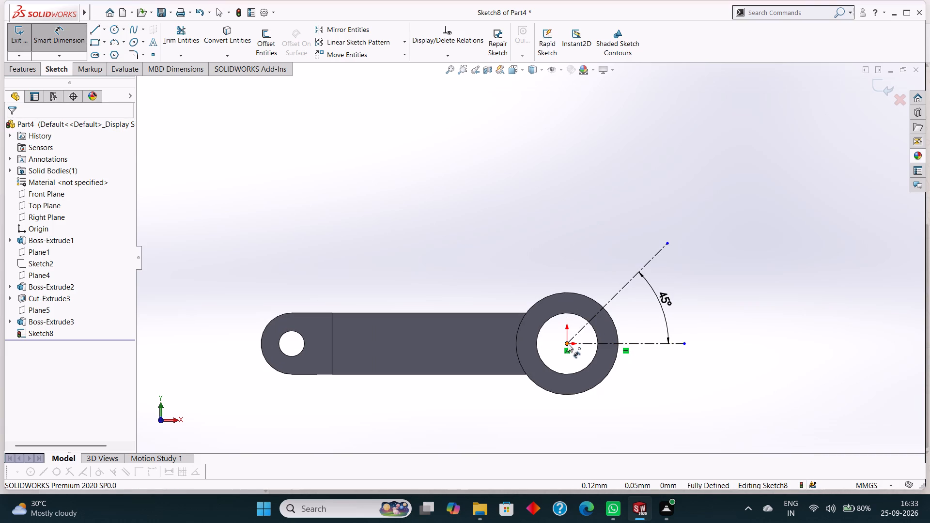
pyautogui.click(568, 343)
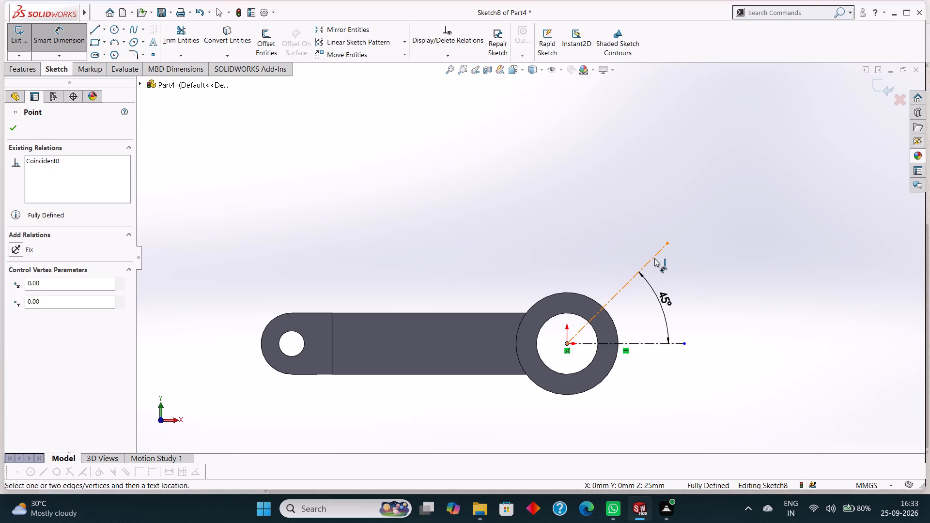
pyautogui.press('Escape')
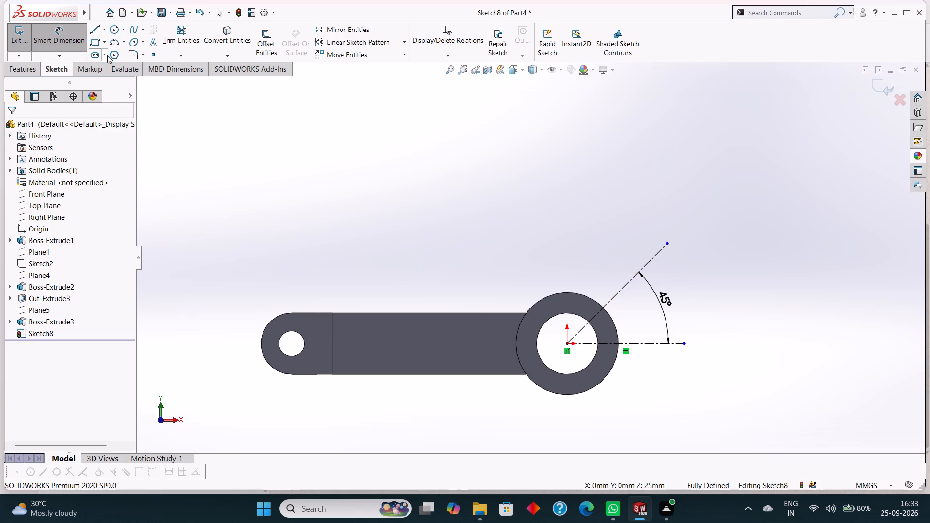
# Sketch two concentric circles with radii of 4 mm and 8 mm centred on the sloping centreline's outer end.
pyautogui.click(111, 30)
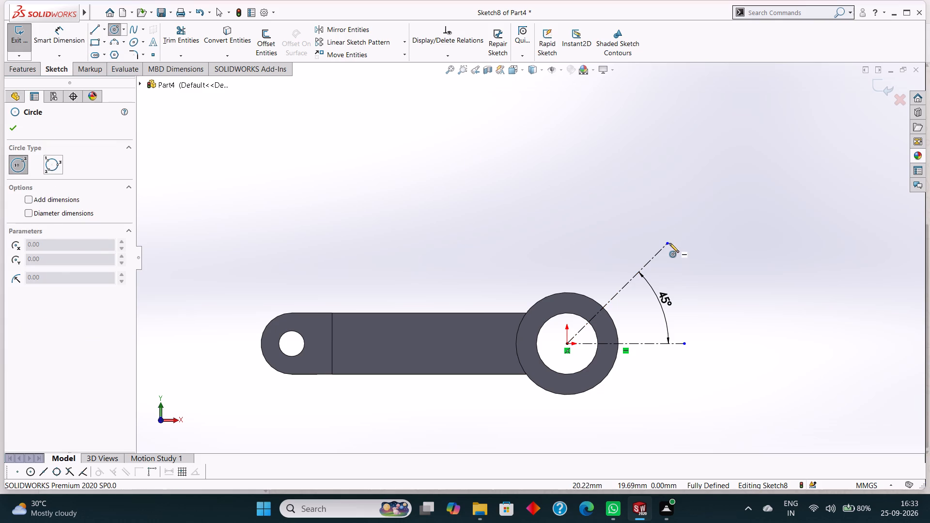
pyautogui.click(668, 243)
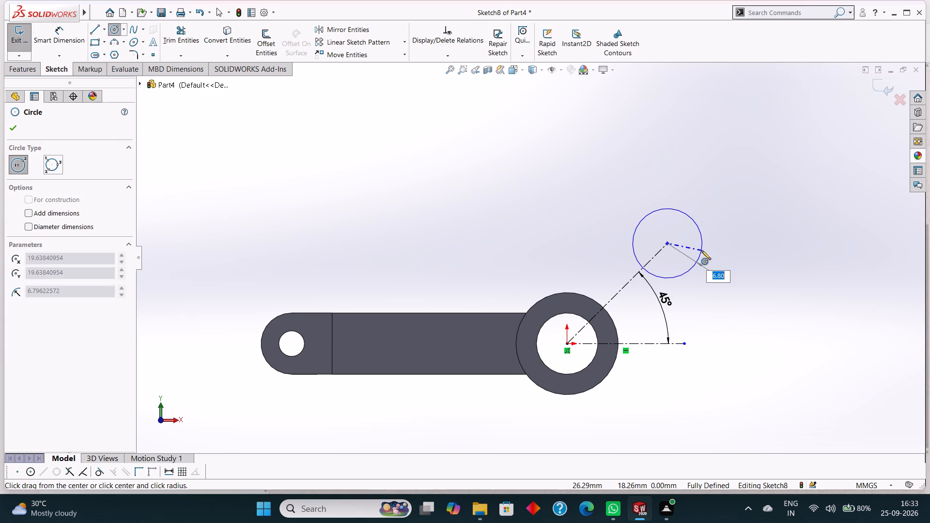
pyautogui.press('4')
pyautogui.press('Return')
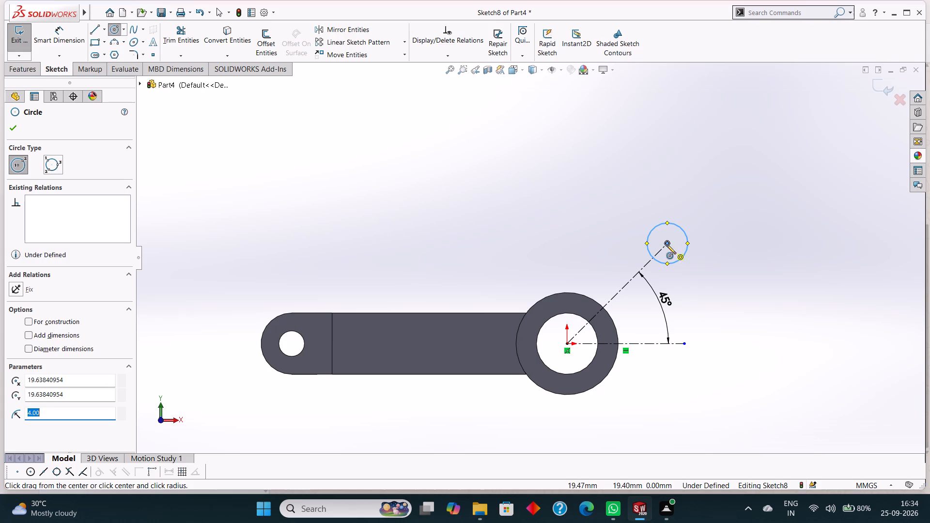
pyautogui.click(666, 243)
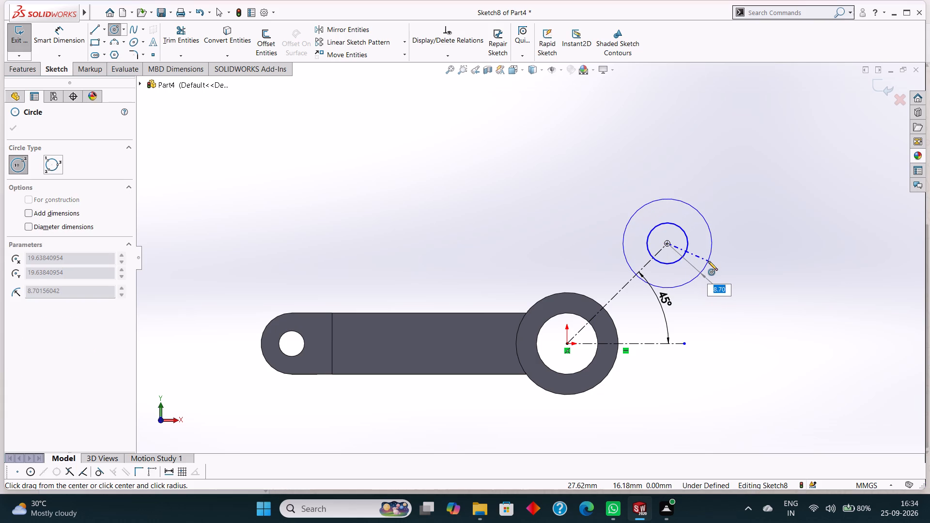
pyautogui.press('8')
pyautogui.press('Return')
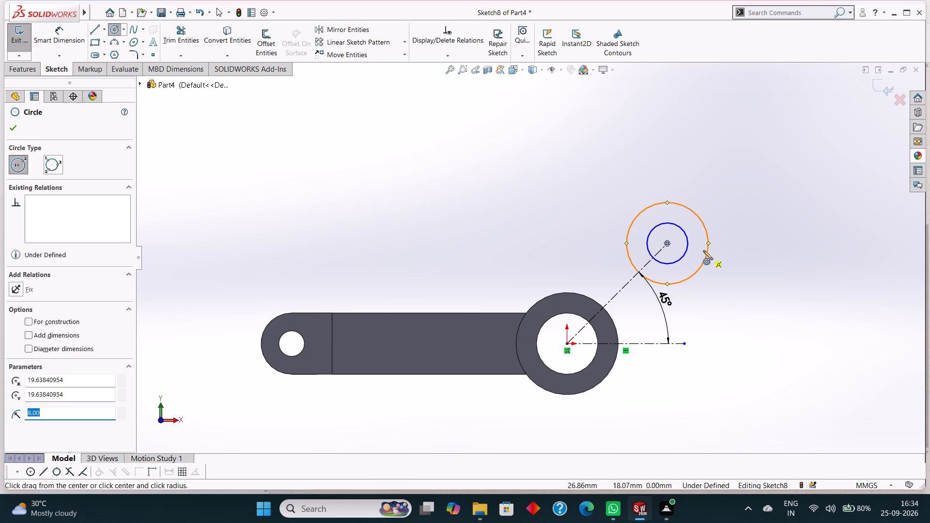
pyautogui.click(16, 128)
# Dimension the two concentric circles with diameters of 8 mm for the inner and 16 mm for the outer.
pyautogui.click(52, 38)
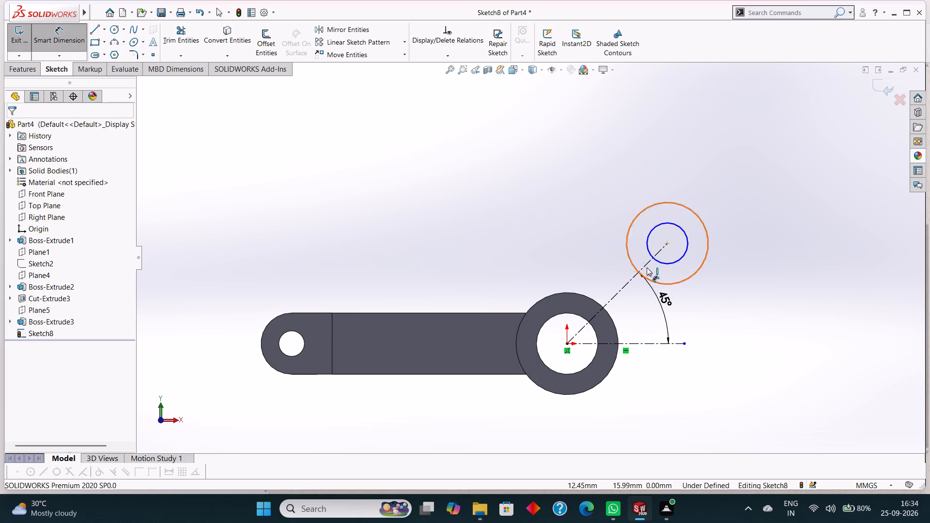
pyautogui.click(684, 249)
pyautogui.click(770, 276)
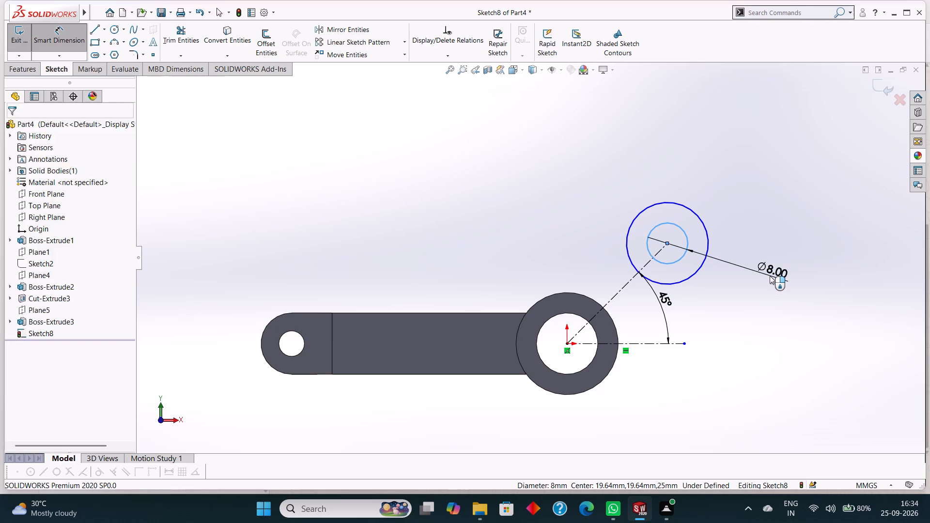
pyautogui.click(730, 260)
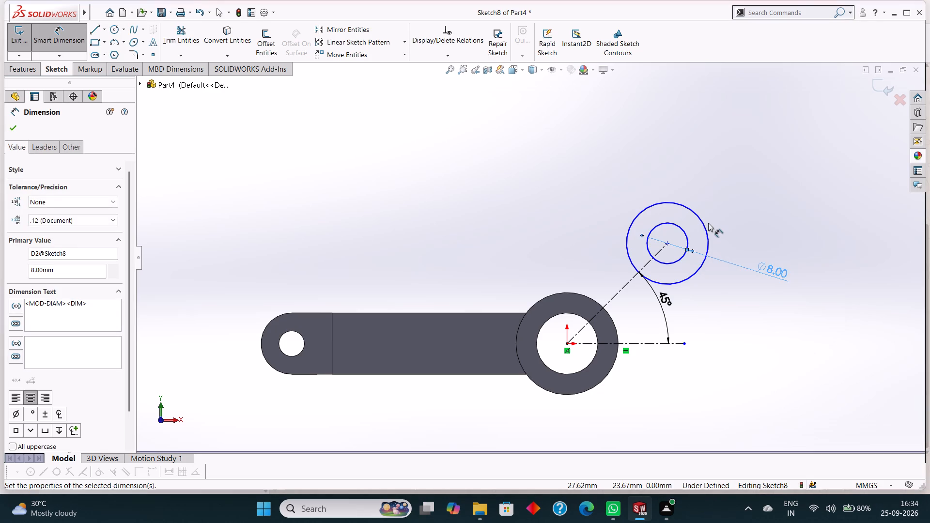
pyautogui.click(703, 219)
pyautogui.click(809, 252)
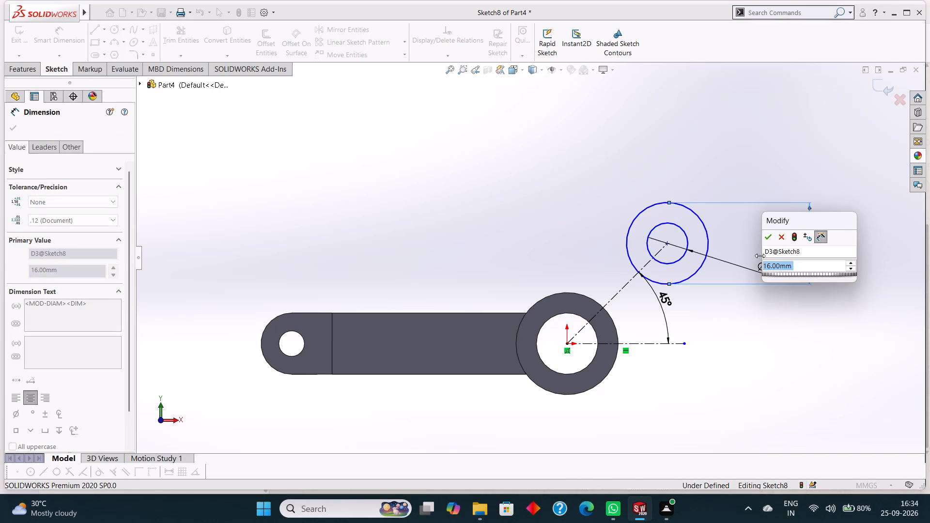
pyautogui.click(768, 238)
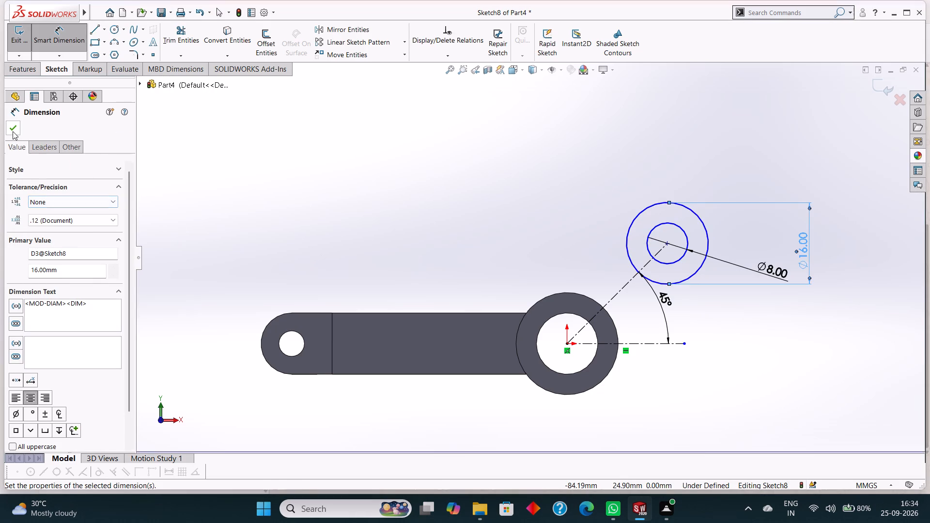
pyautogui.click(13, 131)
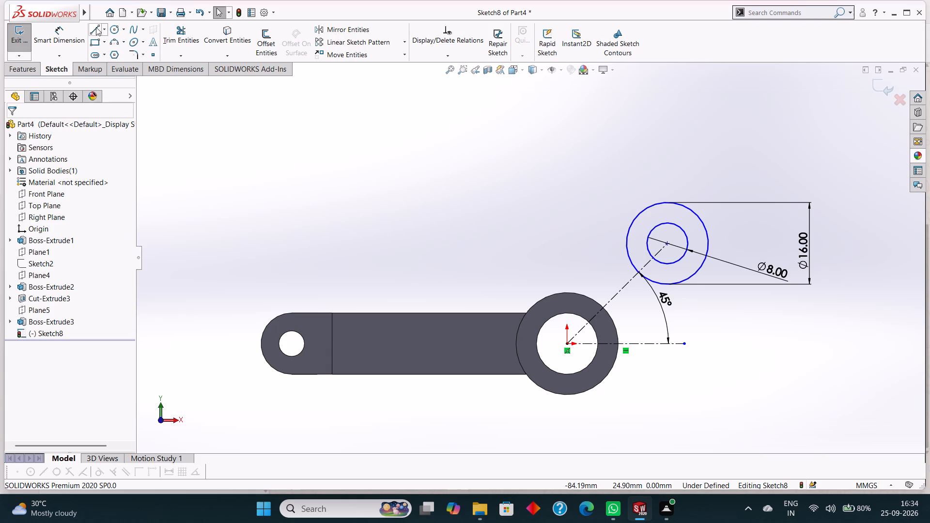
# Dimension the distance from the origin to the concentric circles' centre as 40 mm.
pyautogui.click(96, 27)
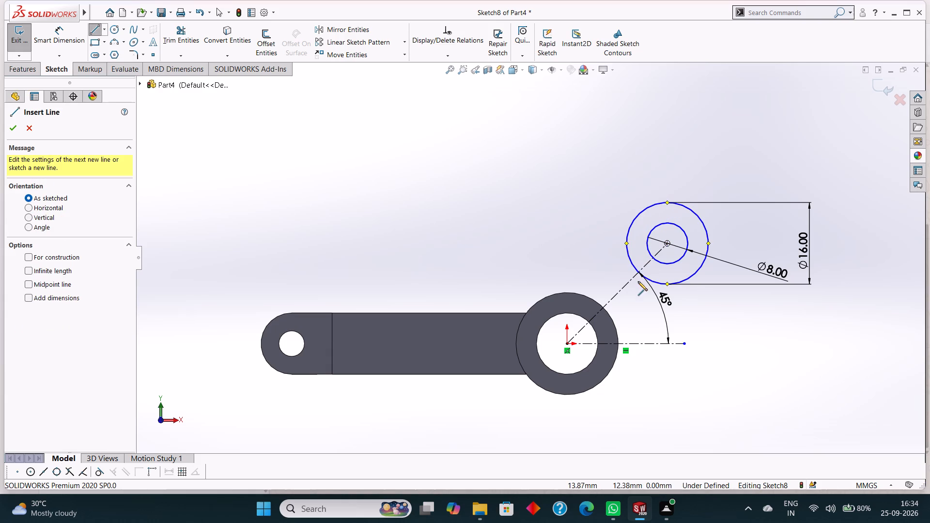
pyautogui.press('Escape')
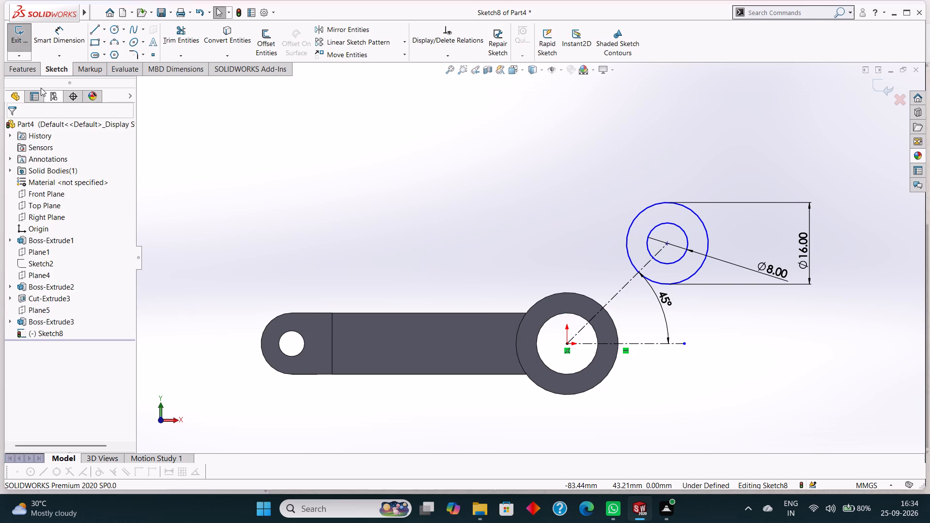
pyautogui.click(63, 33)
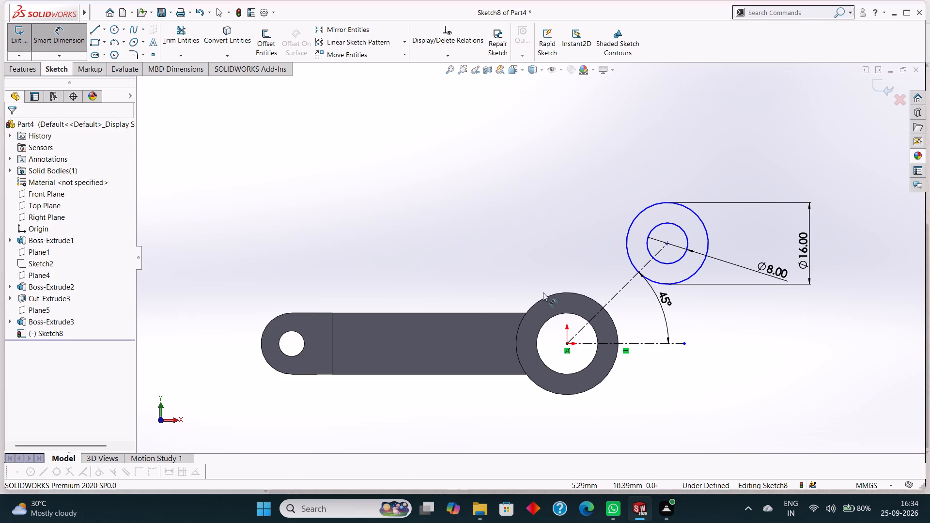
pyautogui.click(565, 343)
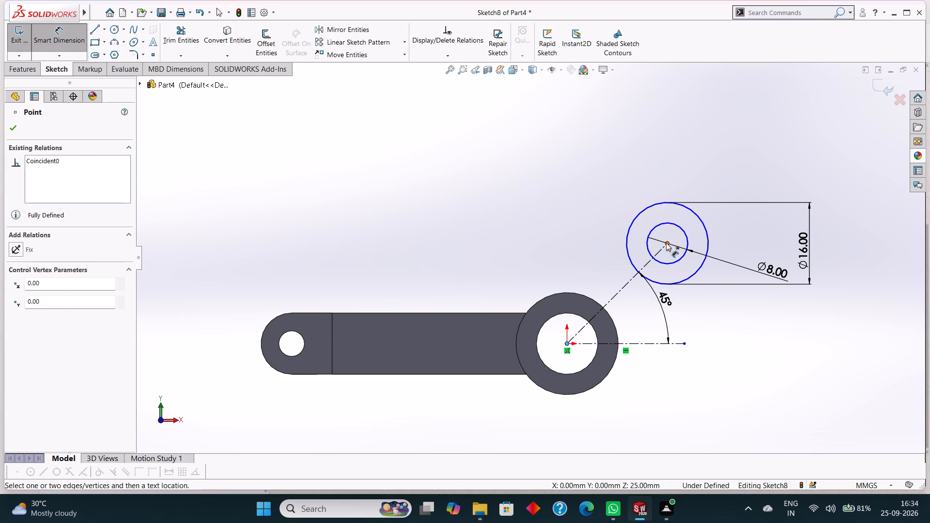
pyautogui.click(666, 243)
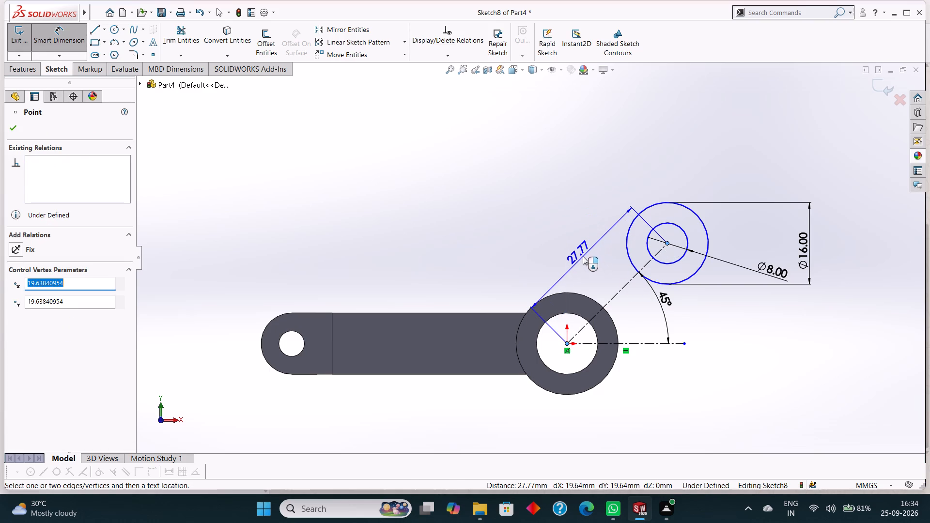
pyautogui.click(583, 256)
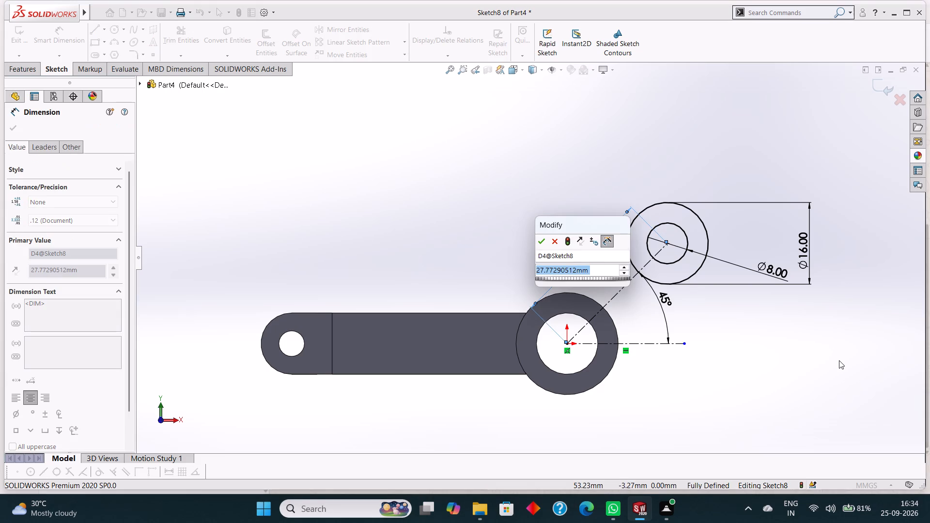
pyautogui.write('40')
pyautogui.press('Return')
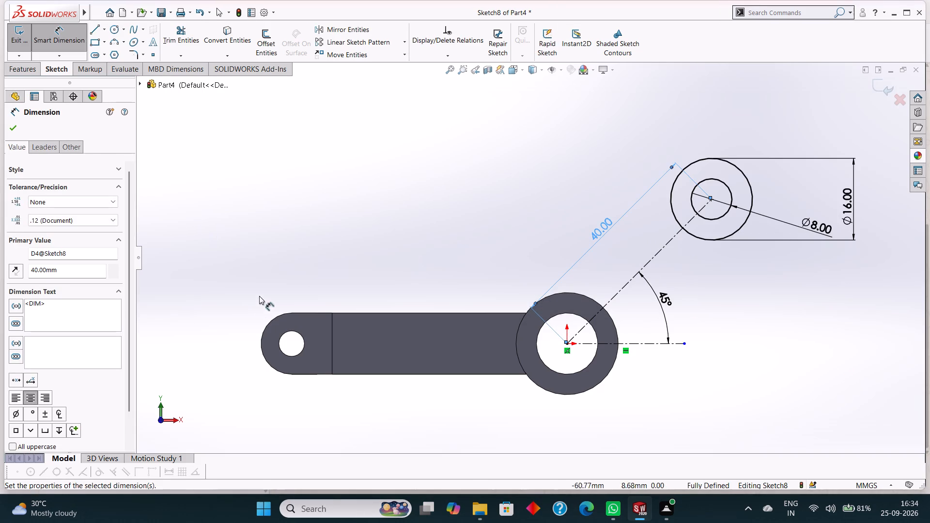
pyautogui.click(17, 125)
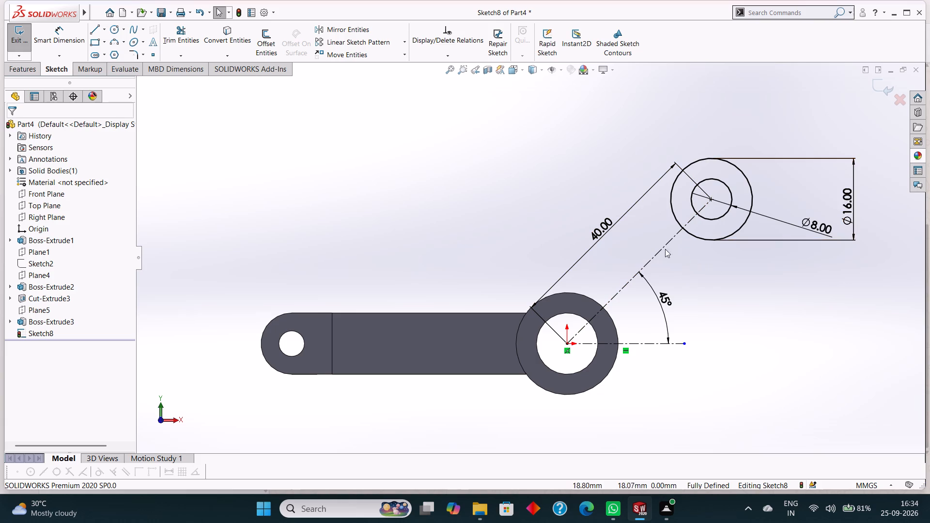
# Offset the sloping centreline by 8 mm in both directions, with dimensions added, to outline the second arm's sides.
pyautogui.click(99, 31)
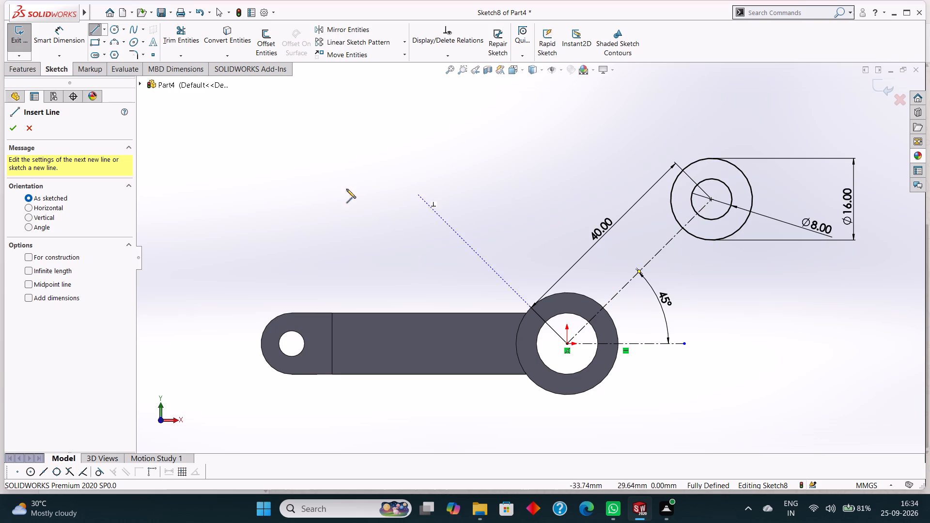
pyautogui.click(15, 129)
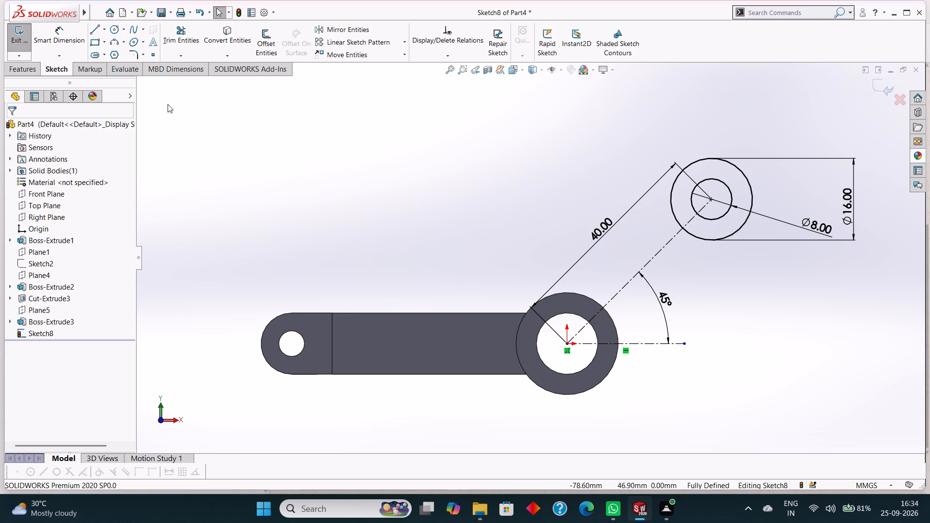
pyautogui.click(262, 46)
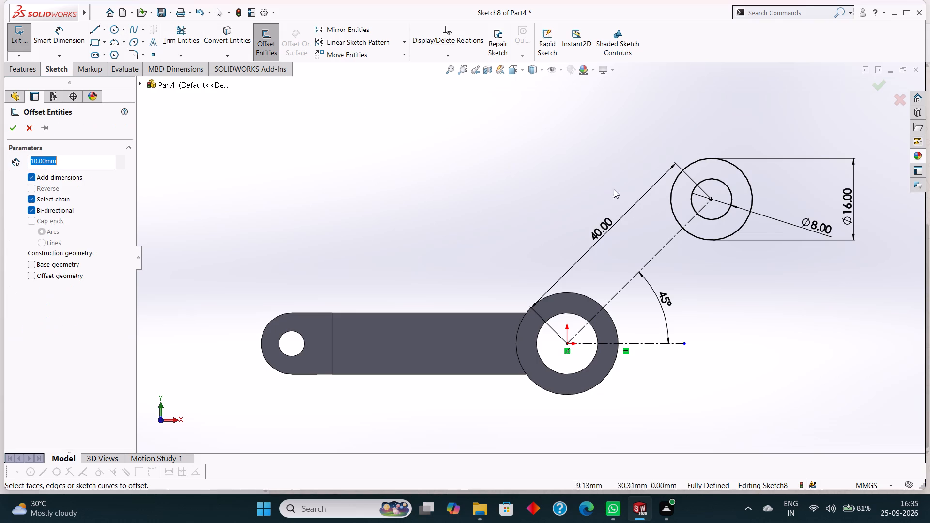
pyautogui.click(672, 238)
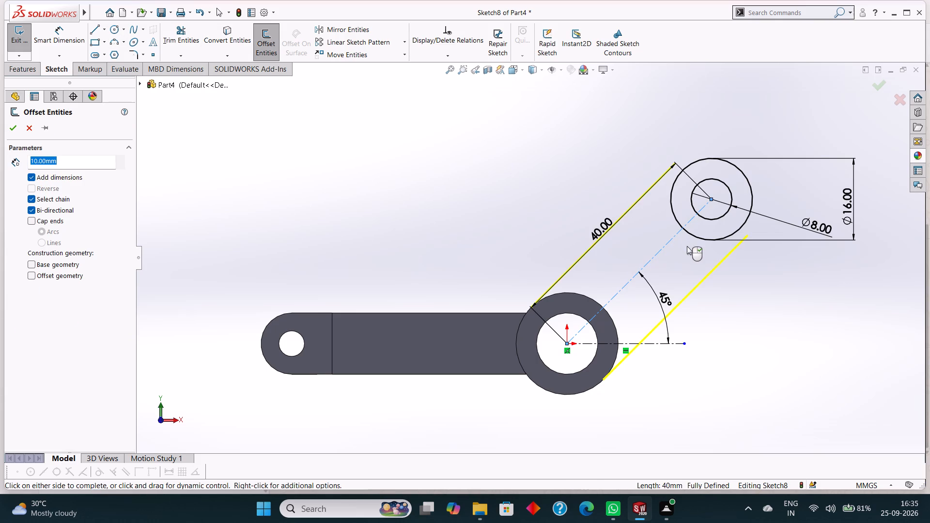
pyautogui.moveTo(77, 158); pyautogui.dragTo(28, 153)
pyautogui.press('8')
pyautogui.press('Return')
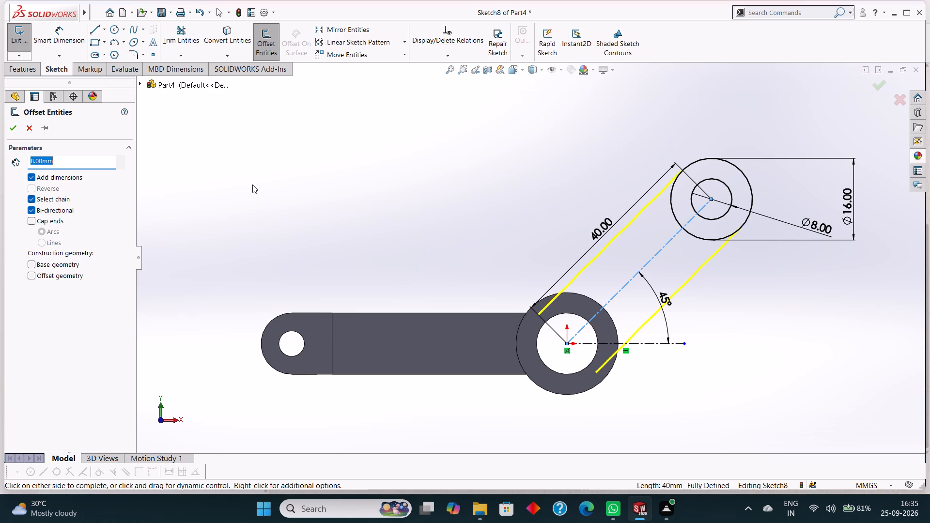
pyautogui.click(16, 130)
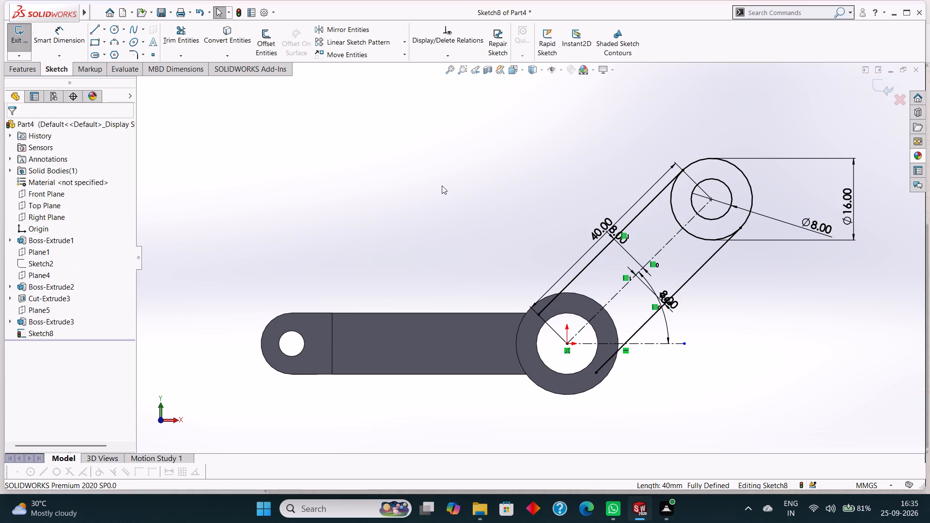
# Examine from several angles how the second boss sketch sits relative to the cylinder and the existing arm.
pyautogui.moveTo(442, 186); pyautogui.dragTo(409, 141, button='middle')
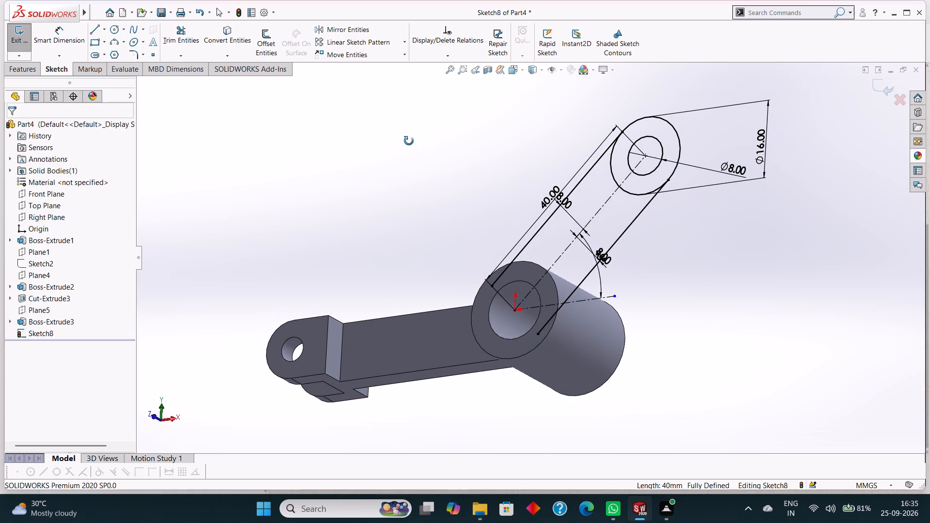
pyautogui.moveTo(409, 141); pyautogui.dragTo(408, 139, button='middle')
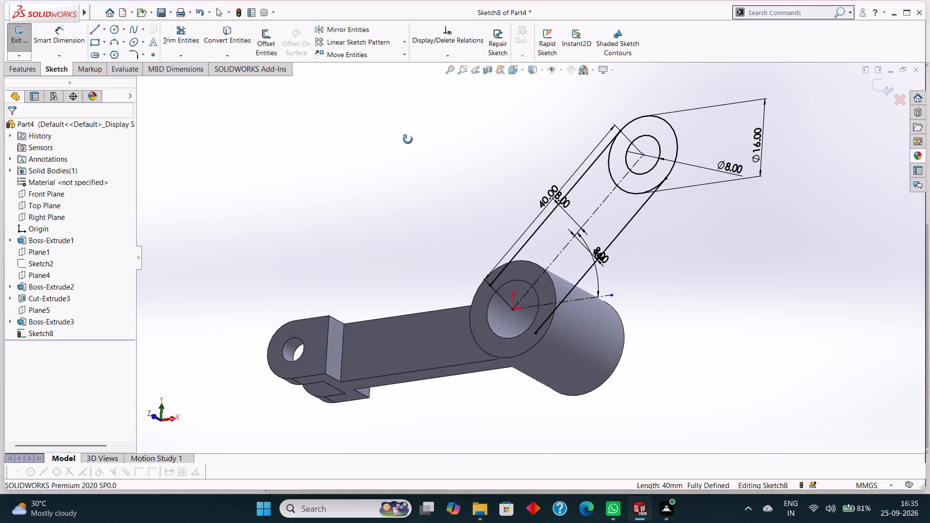
pyautogui.moveTo(408, 139); pyautogui.dragTo(444, 162, button='middle')
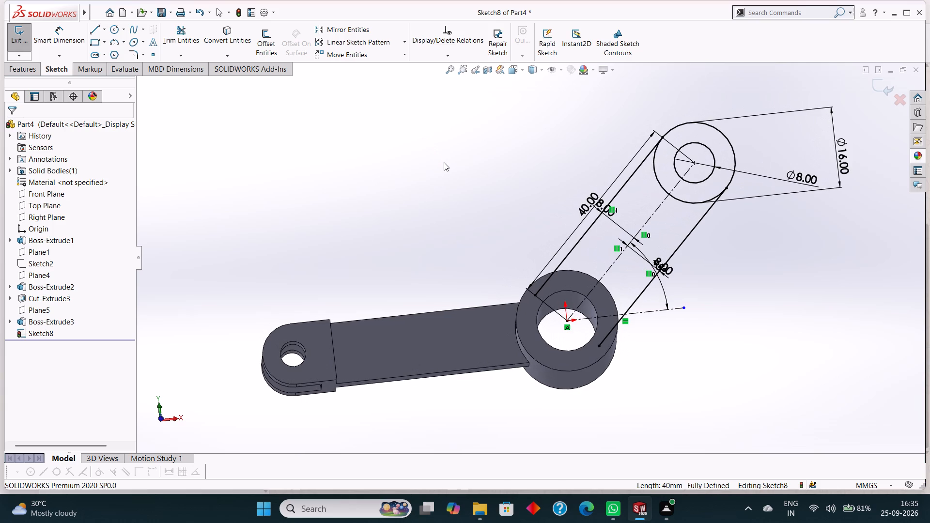
pyautogui.scroll(2, 444, 162)
pyautogui.scroll(-4, 444, 162)
pyautogui.scroll(4, 471, 169)
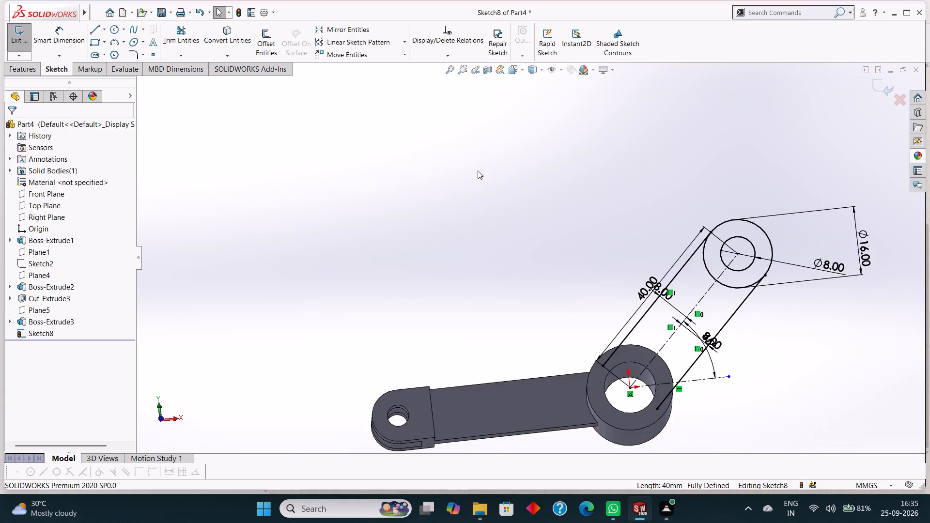
pyautogui.scroll(1, 483, 173)
pyautogui.press('Escape')
pyautogui.moveTo(554, 192); pyautogui.dragTo(554, 247, button='middle')
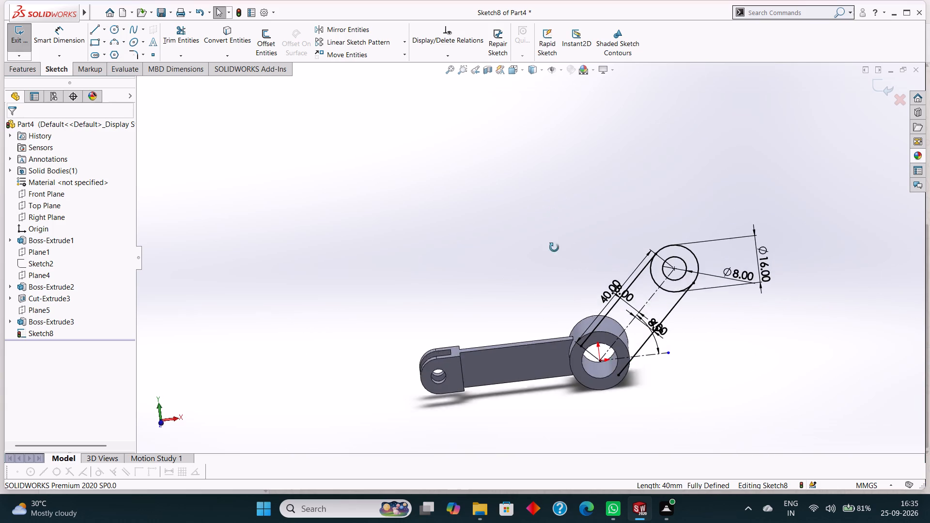
pyautogui.moveTo(554, 247); pyautogui.dragTo(553, 272, button='middle')
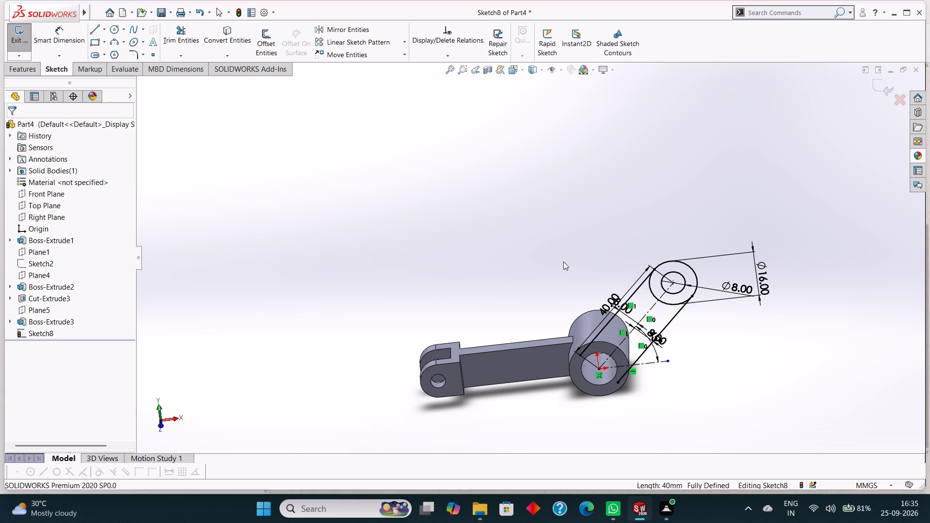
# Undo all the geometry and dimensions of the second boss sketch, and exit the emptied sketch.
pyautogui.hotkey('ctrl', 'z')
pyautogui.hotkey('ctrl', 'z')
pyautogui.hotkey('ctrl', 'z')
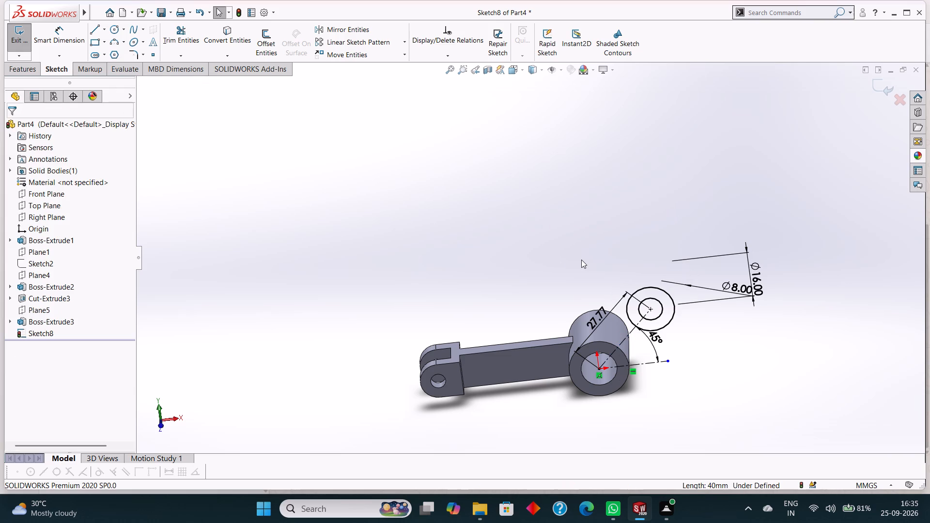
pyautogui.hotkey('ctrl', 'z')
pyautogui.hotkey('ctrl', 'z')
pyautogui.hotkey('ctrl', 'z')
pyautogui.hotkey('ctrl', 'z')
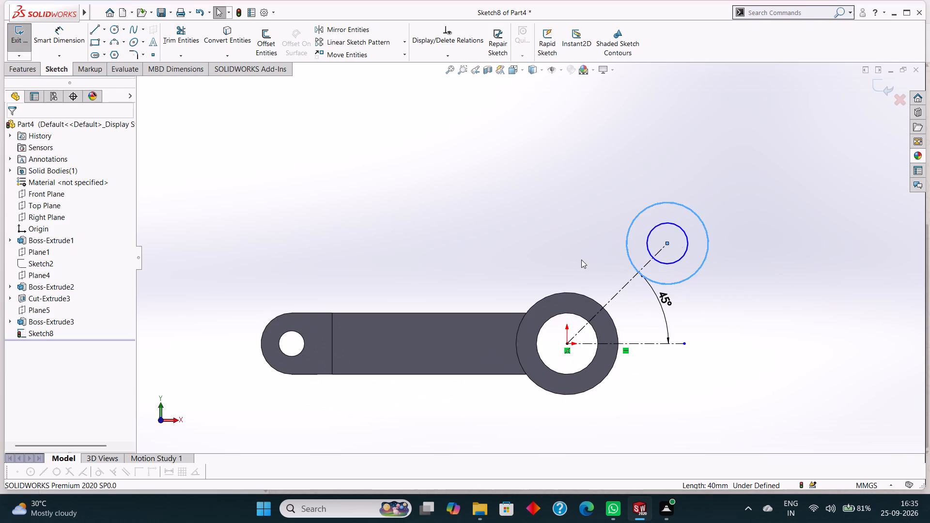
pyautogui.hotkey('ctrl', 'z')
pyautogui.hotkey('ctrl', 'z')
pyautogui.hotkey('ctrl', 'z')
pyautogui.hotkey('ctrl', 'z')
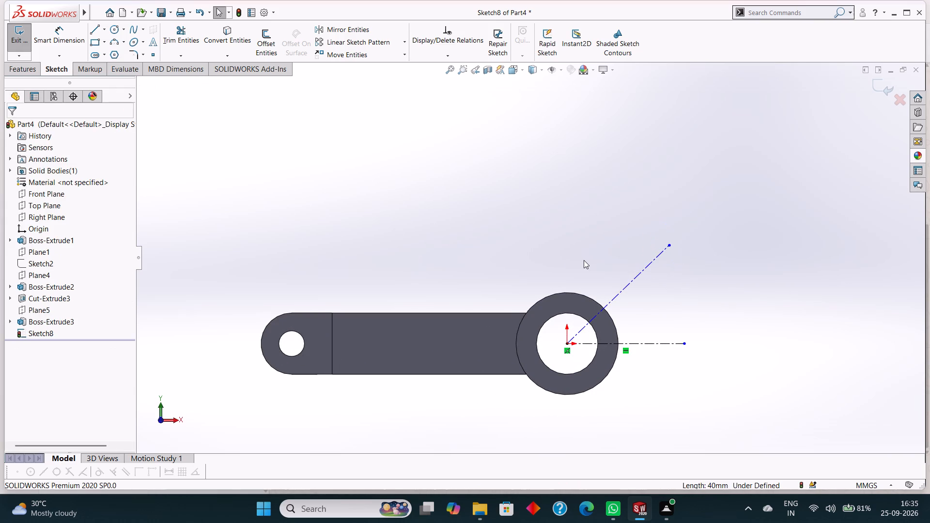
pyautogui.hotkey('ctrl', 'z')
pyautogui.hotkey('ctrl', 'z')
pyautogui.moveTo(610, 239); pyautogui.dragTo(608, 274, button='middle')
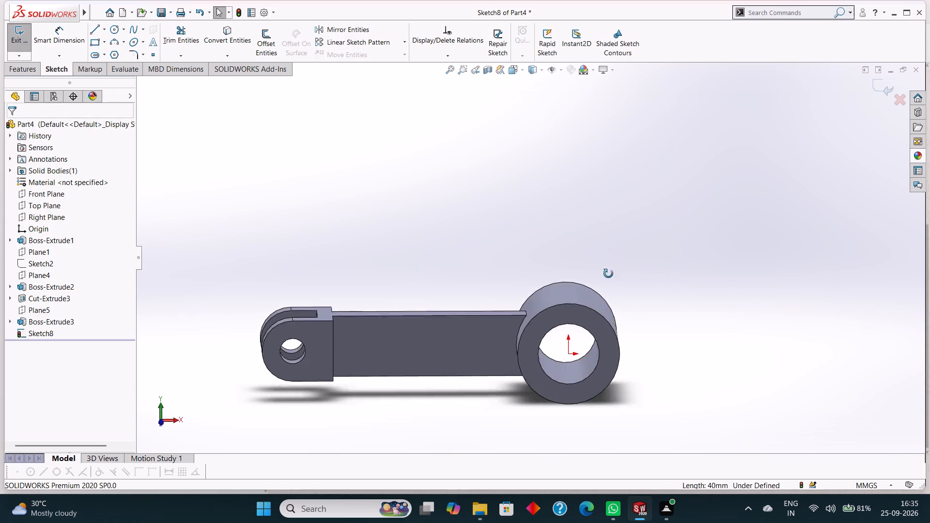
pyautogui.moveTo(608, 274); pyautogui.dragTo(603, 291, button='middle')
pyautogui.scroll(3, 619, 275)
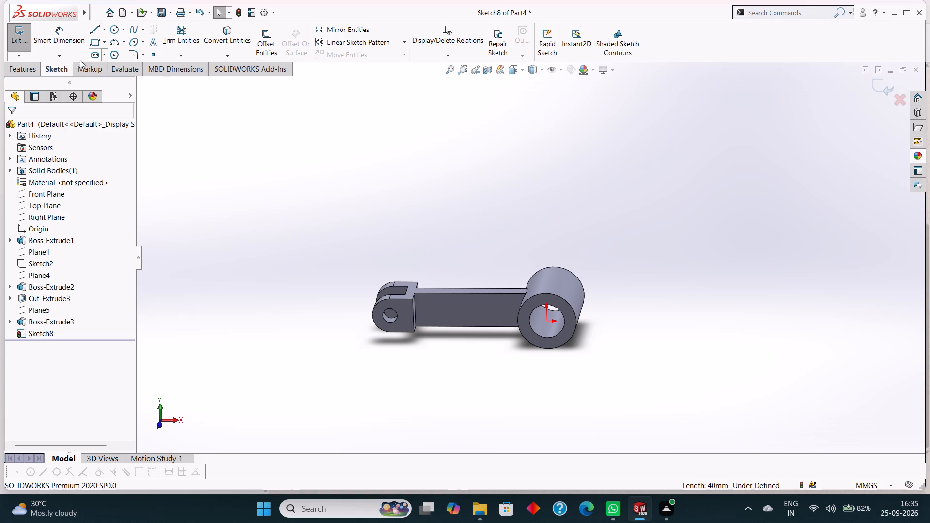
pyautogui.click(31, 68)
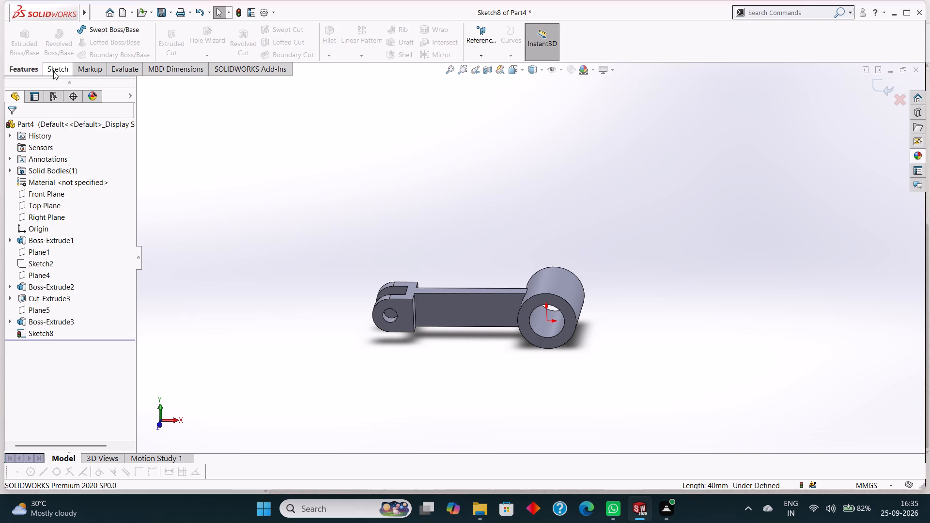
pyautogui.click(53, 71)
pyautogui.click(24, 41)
# Create a reference plane parallel to the Front Plane at an offset distance of 12.5 mm.
pyautogui.click(26, 66)
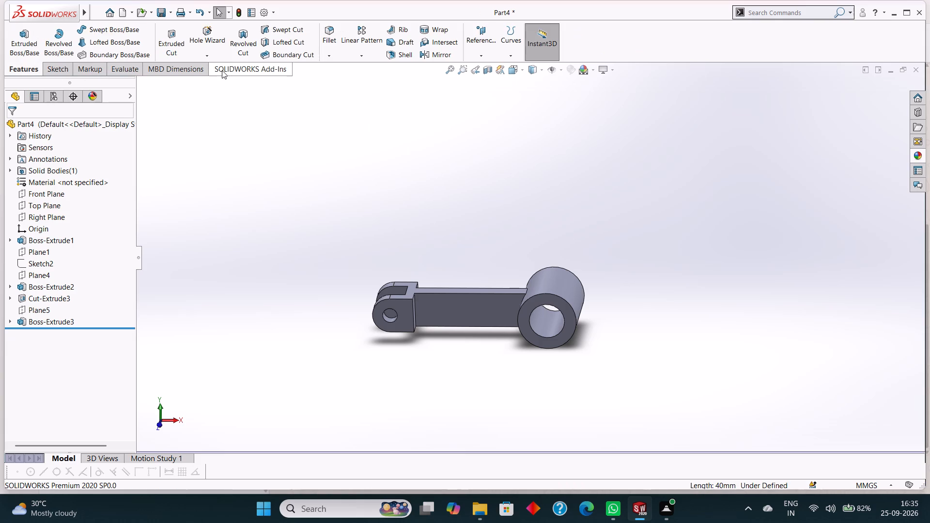
pyautogui.click(485, 57)
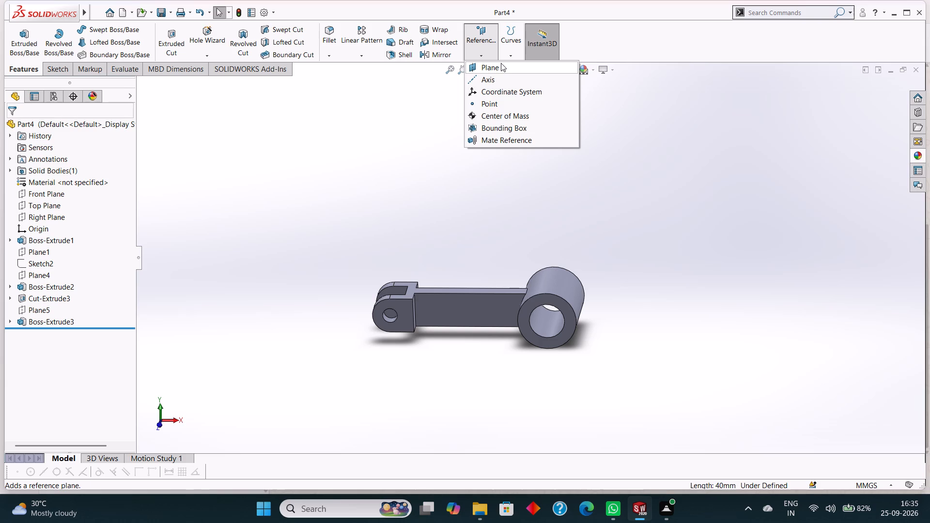
pyautogui.click(501, 63)
pyautogui.click(142, 84)
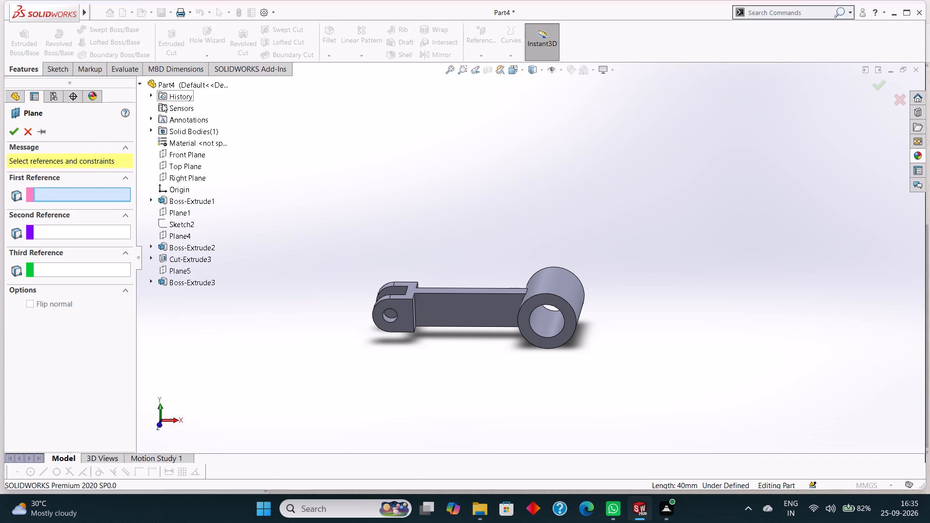
pyautogui.click(182, 154)
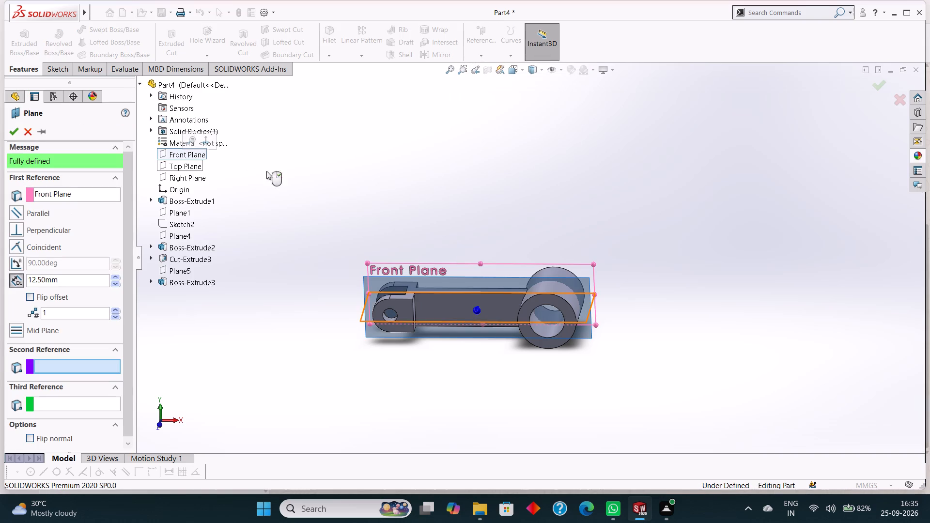
pyautogui.moveTo(495, 175); pyautogui.dragTo(529, 246, button='middle')
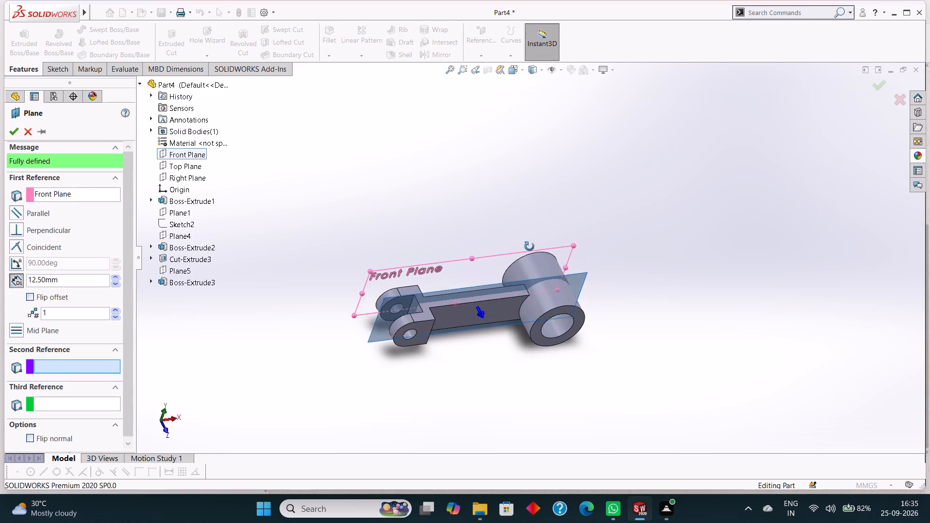
pyautogui.moveTo(529, 246); pyautogui.dragTo(492, 169, button='middle')
pyautogui.click(9, 131)
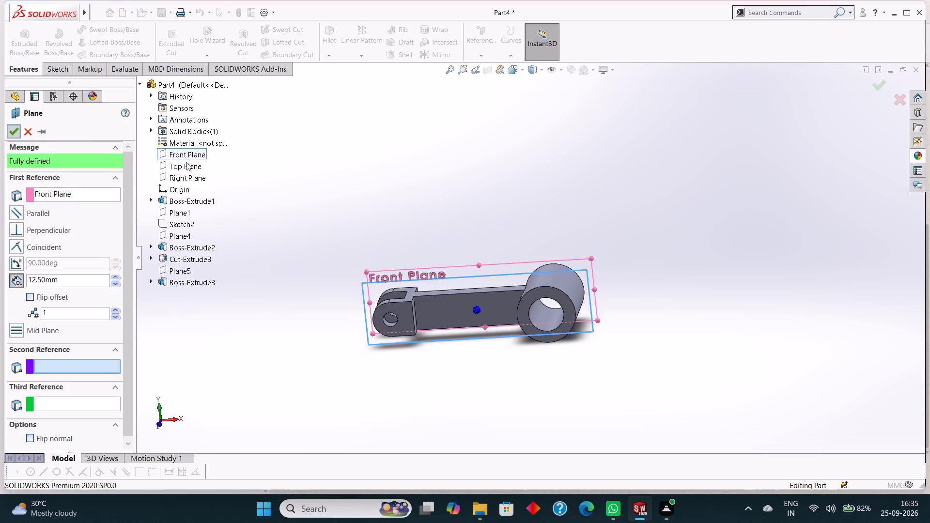
pyautogui.scroll(1, 675, 244)
pyautogui.middleClick(666, 316)
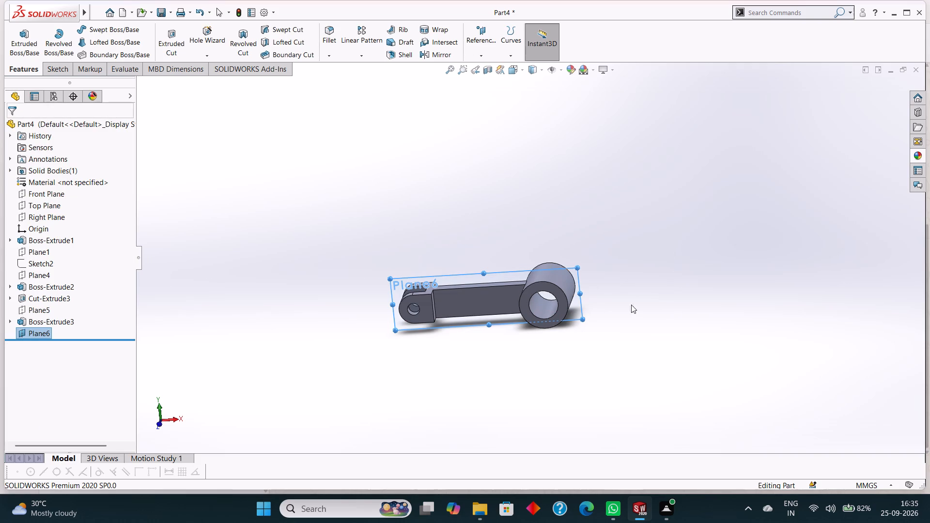
# Start a new sketch on the newly created offset plane.
pyautogui.click(503, 273)
pyautogui.hotkey('ctrl', '8')
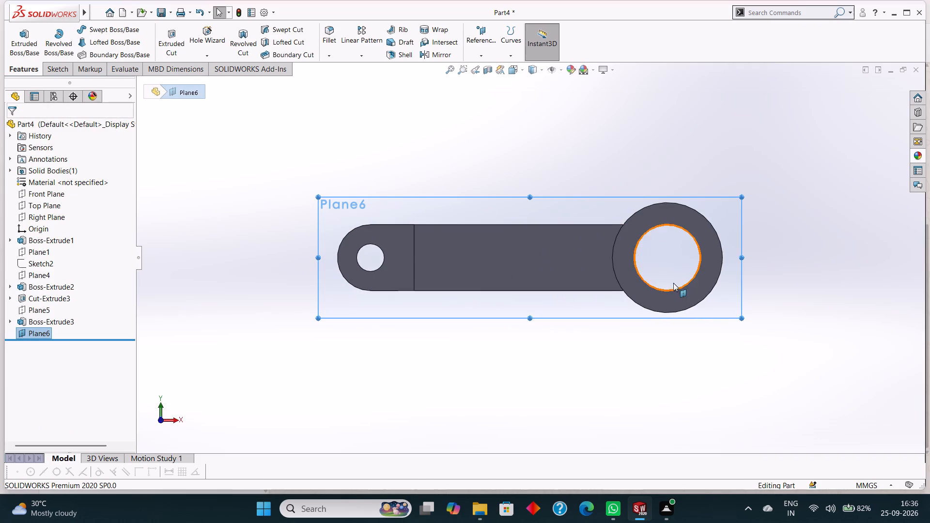
pyautogui.rightClick(397, 197)
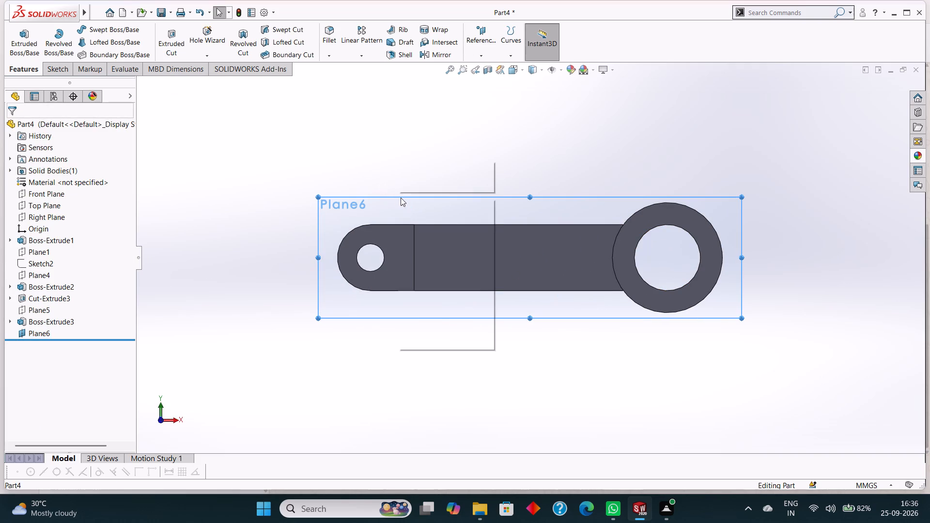
pyautogui.click(416, 183)
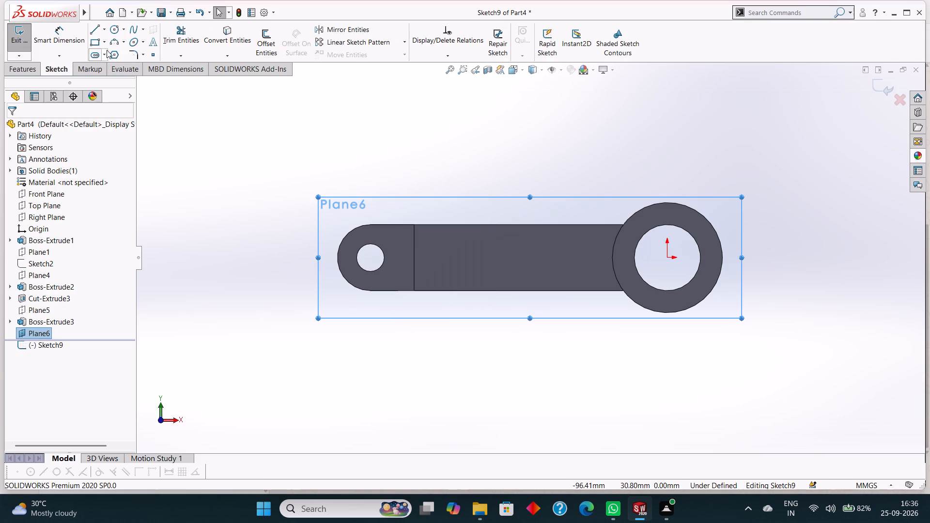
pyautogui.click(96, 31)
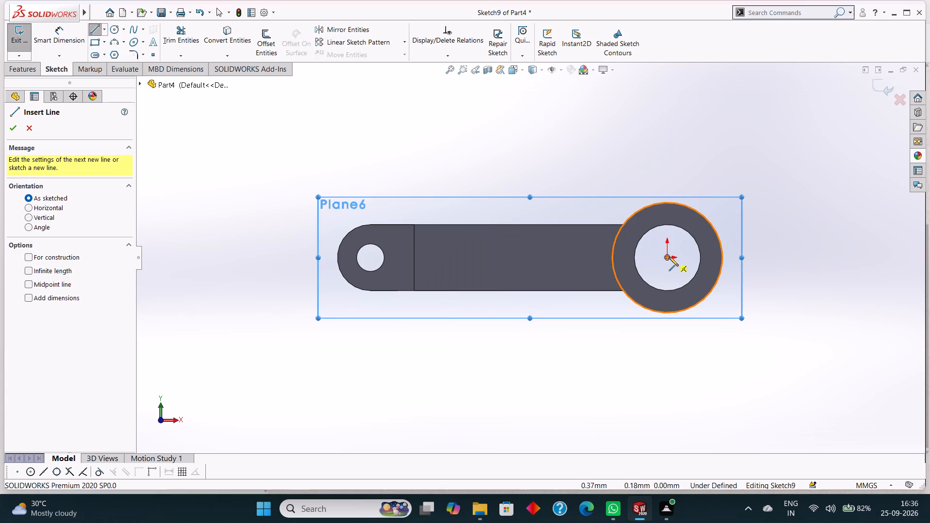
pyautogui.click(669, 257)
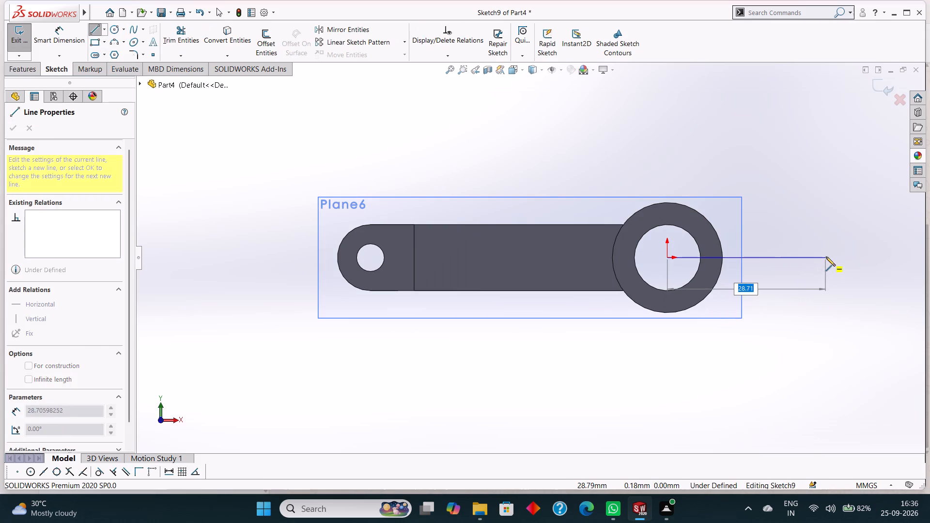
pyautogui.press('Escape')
# Sketch a horizontal centreline about 36 mm long from the origin, extending away from the existing arm.
pyautogui.scroll(2, 812, 249)
pyautogui.scroll(-2, 794, 239)
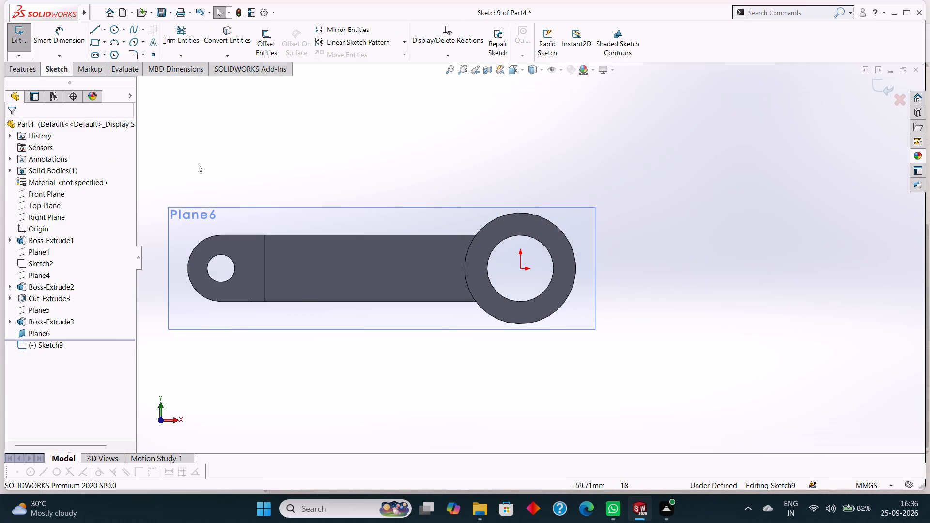
pyautogui.scroll(2, 244, 158)
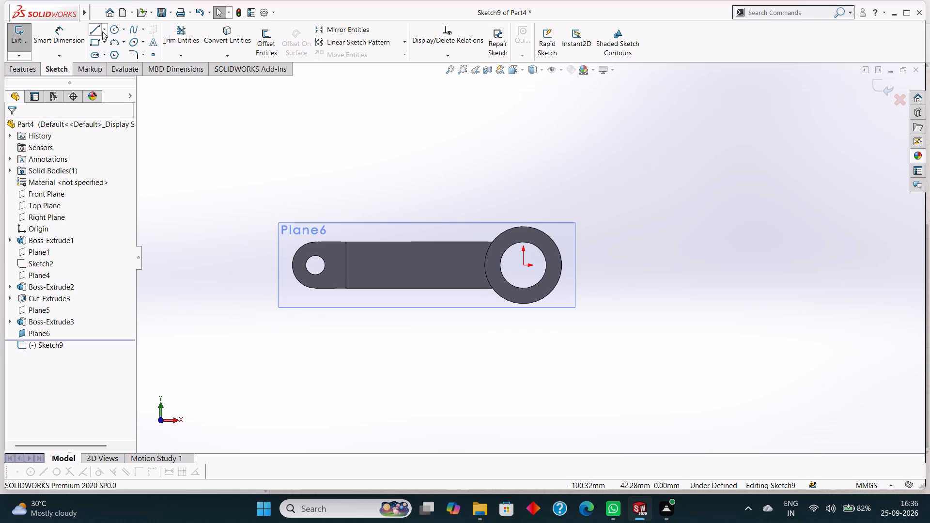
pyautogui.click(104, 31)
pyautogui.click(117, 52)
pyautogui.scroll(-1, 533, 270)
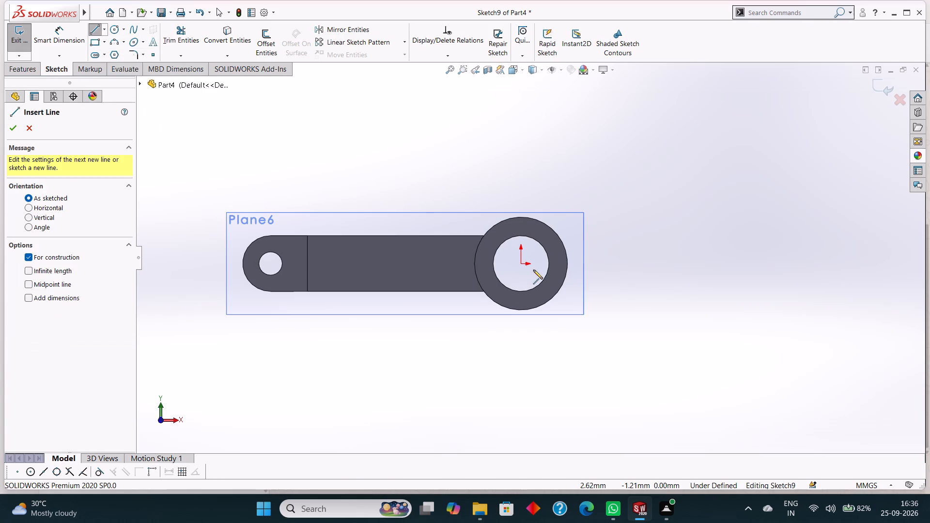
pyautogui.click(519, 263)
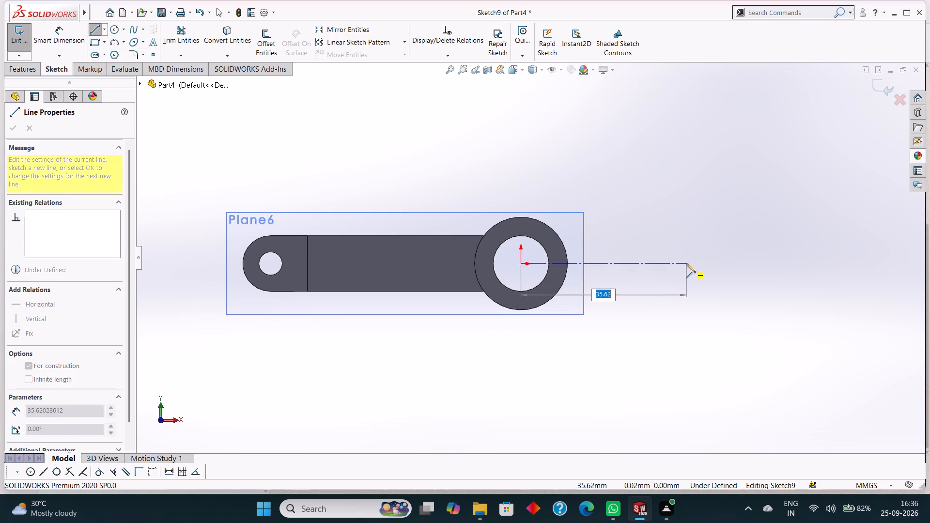
pyautogui.click(688, 263)
pyautogui.rightClick(707, 277)
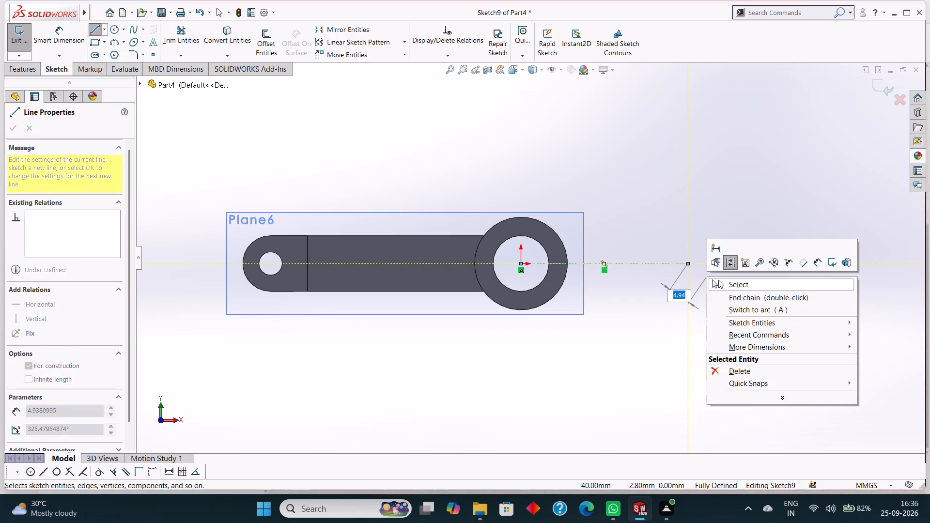
pyautogui.click(728, 283)
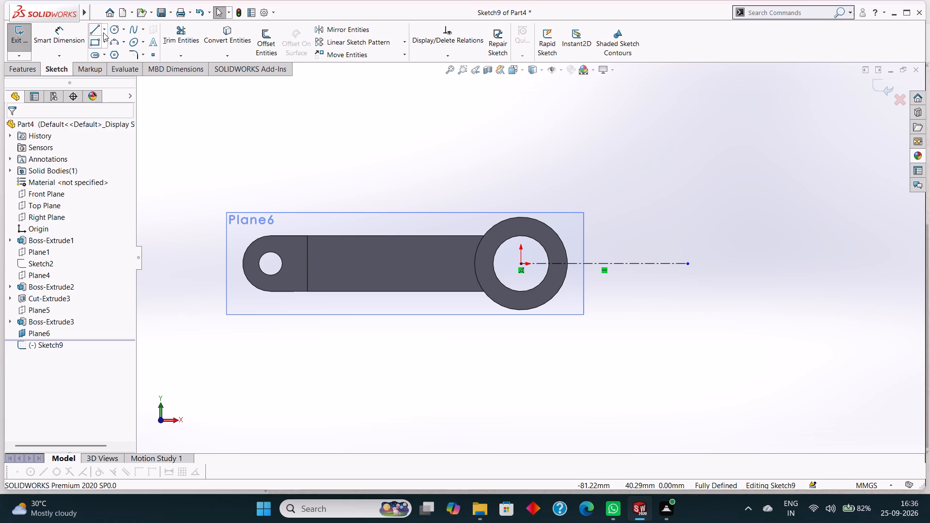
# Sketch a second centreline from the origin, about 42 mm long, sloping upward at about 38° from the horizontal one.
pyautogui.click(103, 32)
pyautogui.click(122, 54)
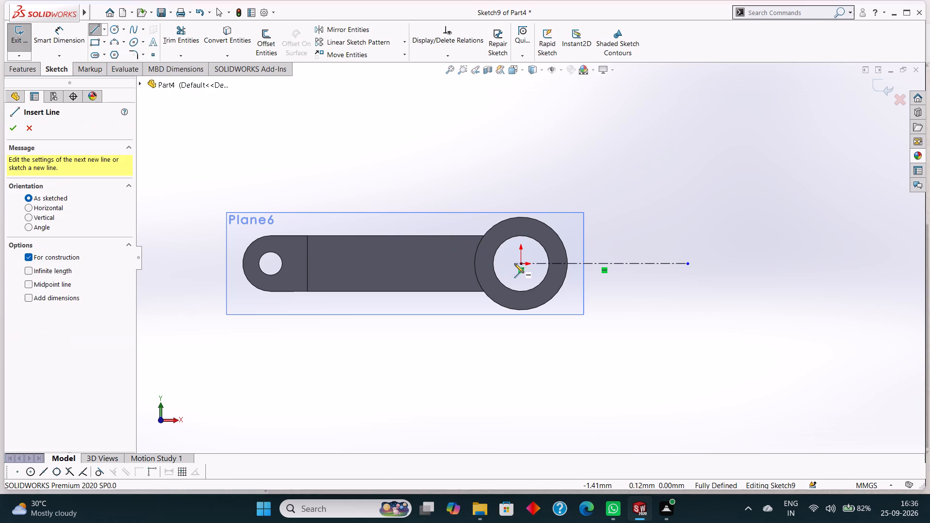
pyautogui.click(520, 262)
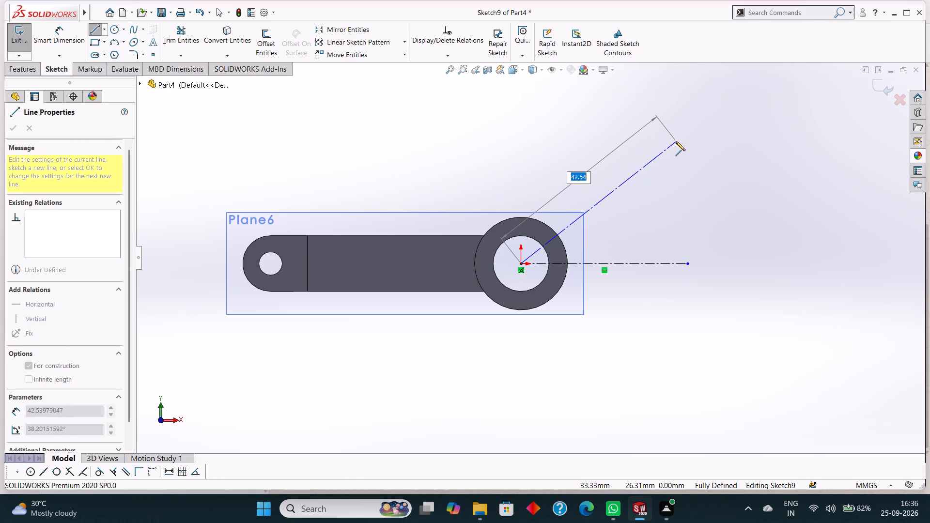
pyautogui.click(676, 141)
pyautogui.rightClick(698, 154)
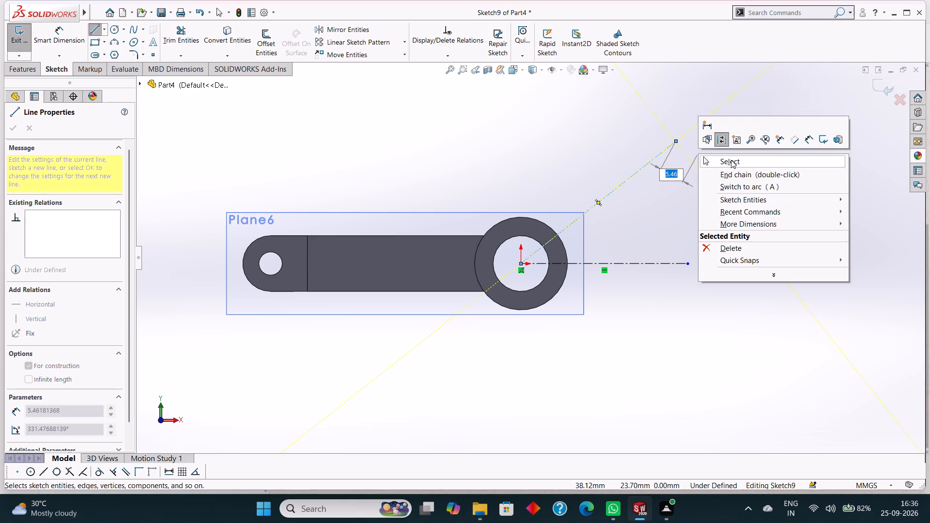
pyautogui.click(731, 161)
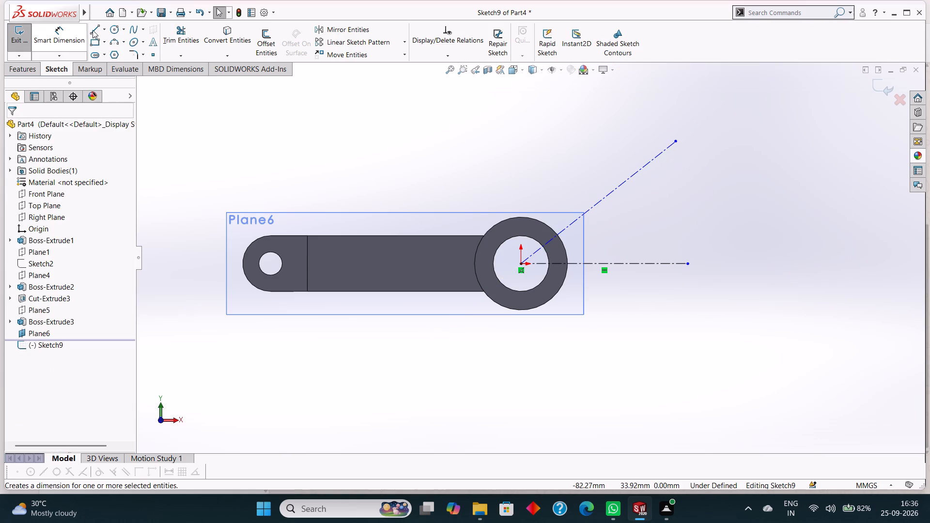
# Dimension the angle between the horizontal and sloping centrelines as 45°.
pyautogui.click(79, 34)
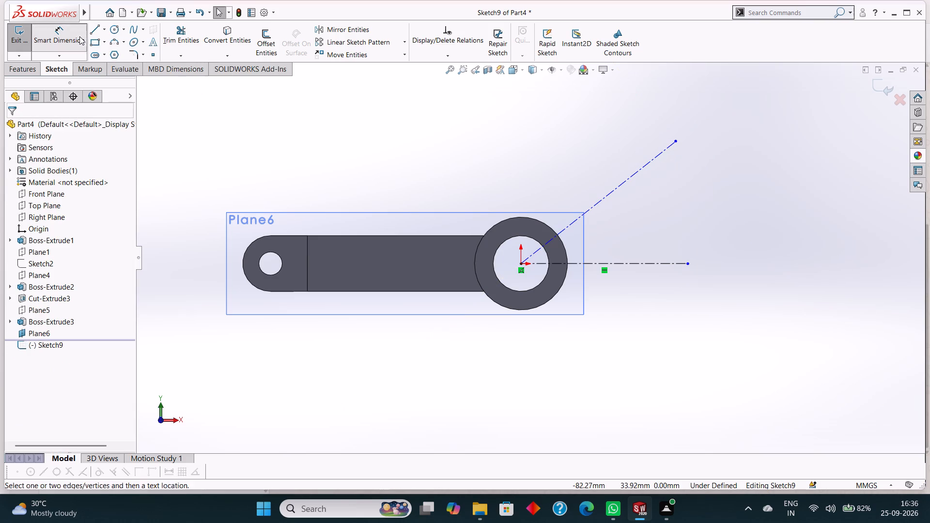
pyautogui.click(629, 263)
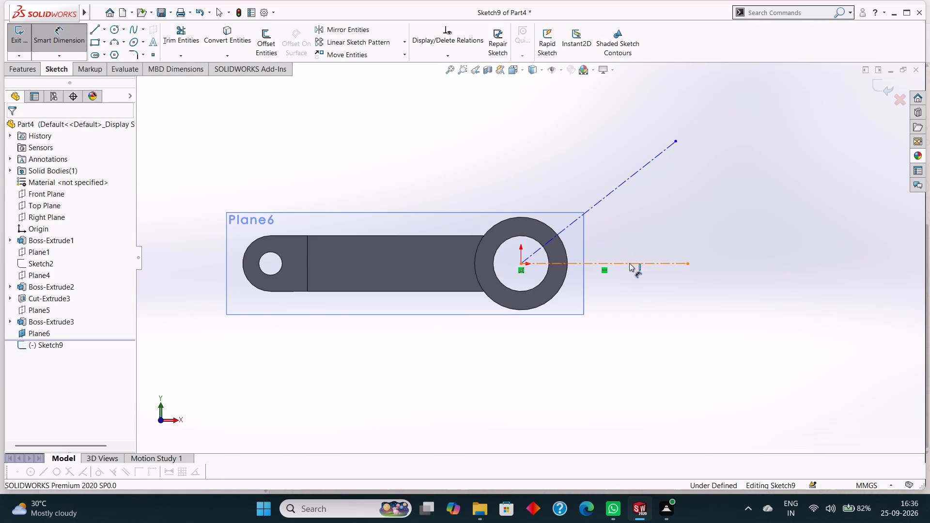
pyautogui.click(620, 185)
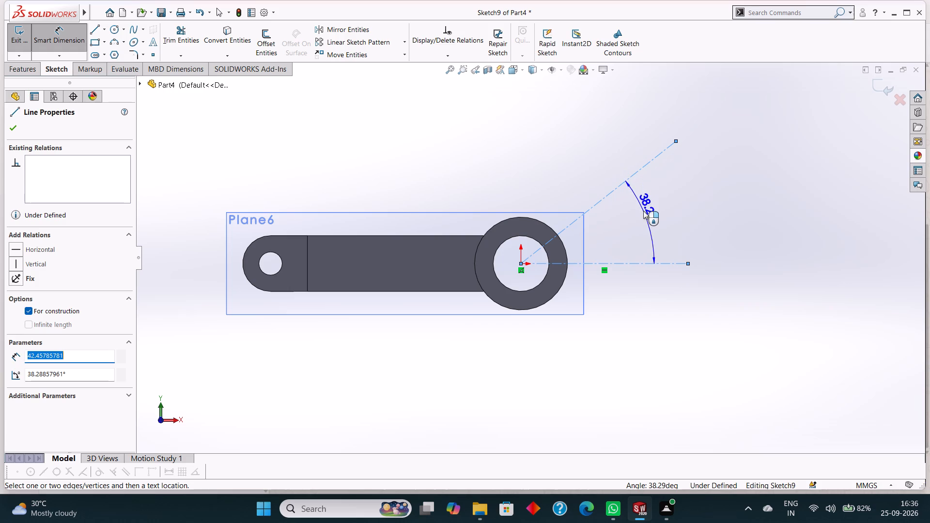
pyautogui.click(643, 212)
pyautogui.press('4')
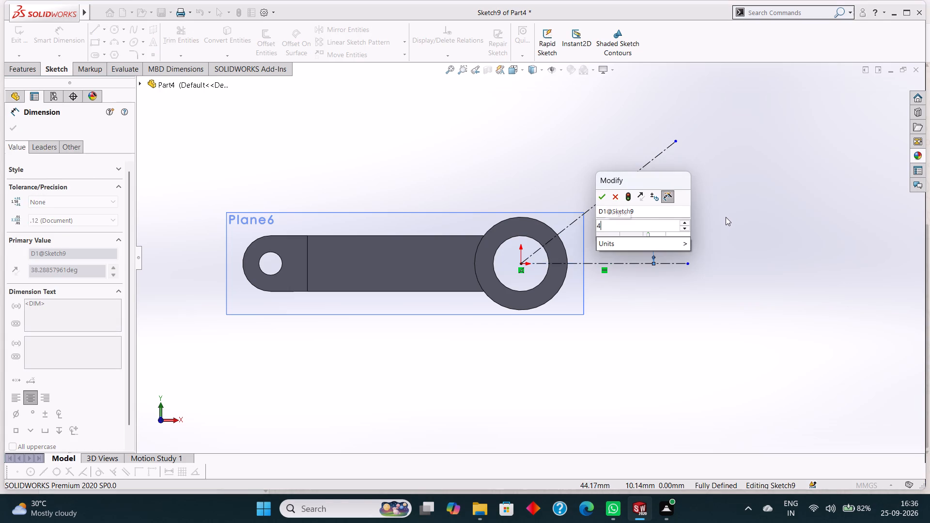
pyautogui.press('5')
pyautogui.press('Return')
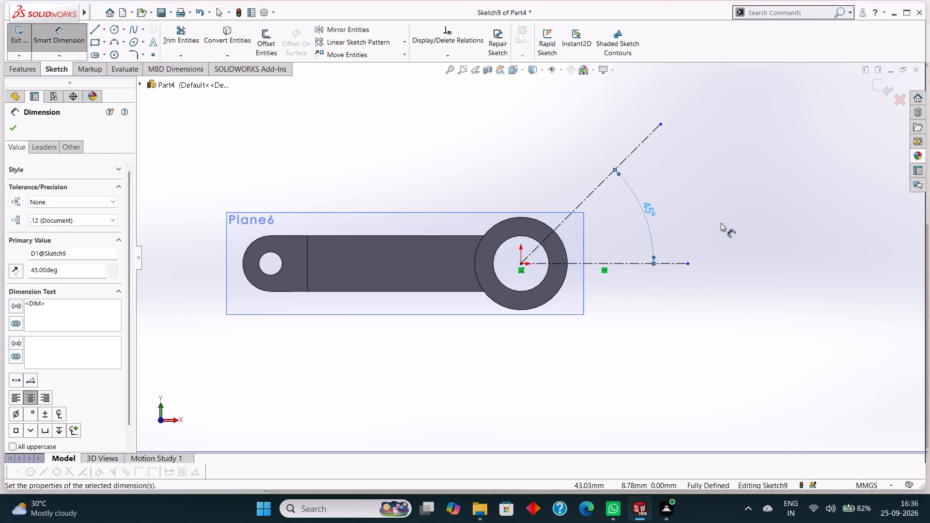
pyautogui.click(9, 128)
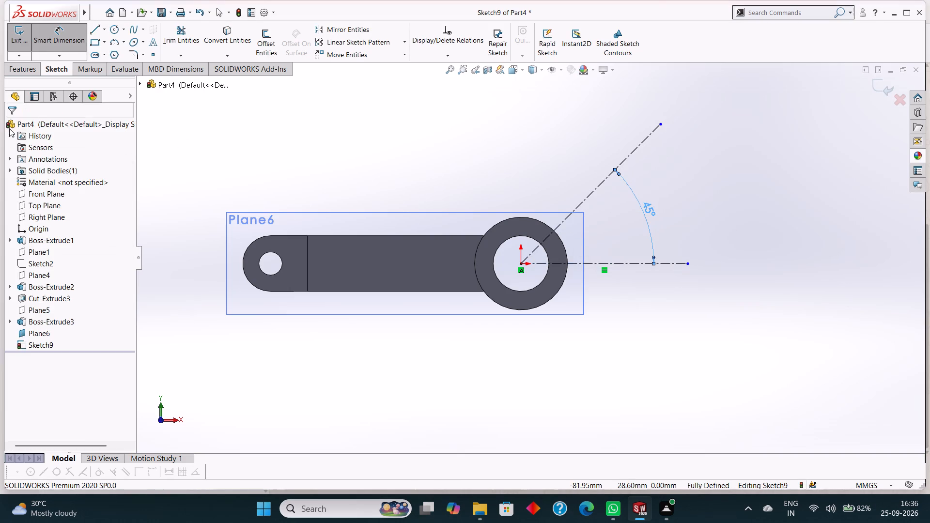
# Dimension the aligned distance from the origin to the sloping centreline's outer end as 40 mm.
pyautogui.click(62, 35)
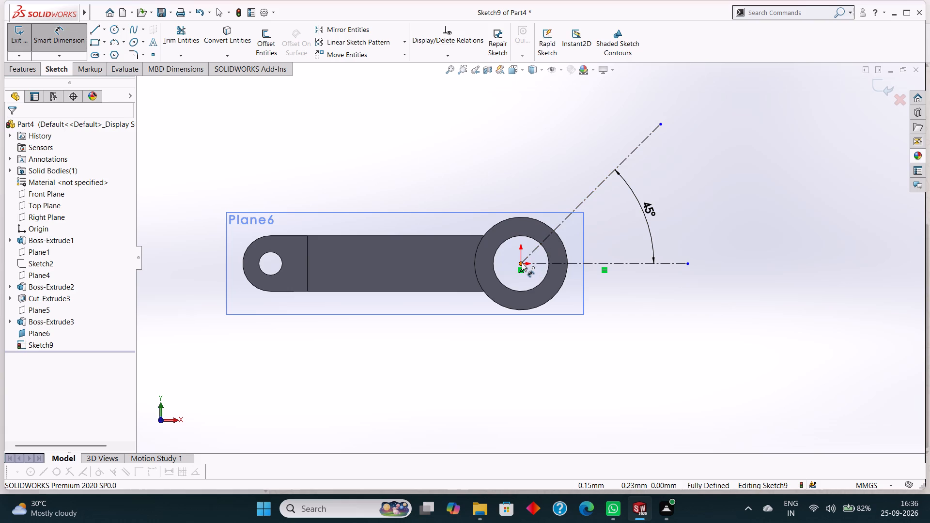
pyautogui.click(522, 263)
pyautogui.click(662, 123)
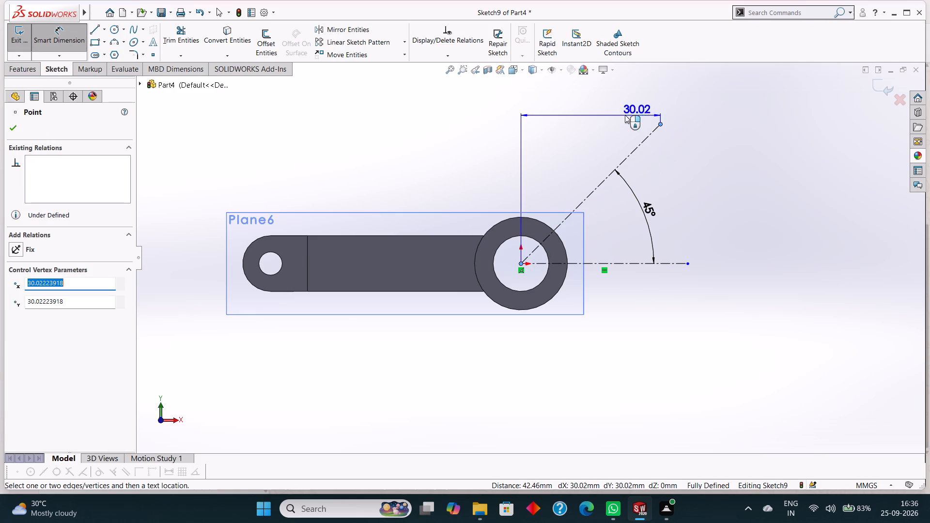
pyautogui.click(578, 147)
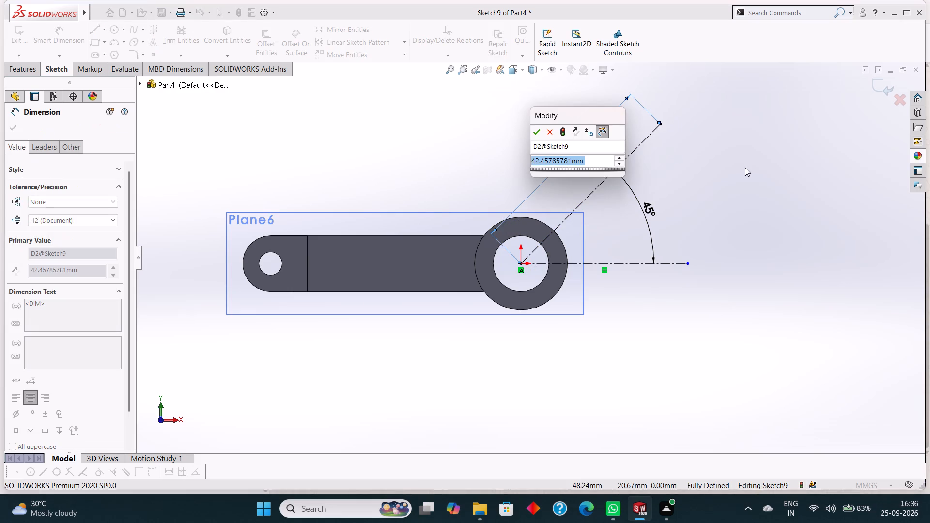
pyautogui.write('40')
pyautogui.press('Return')
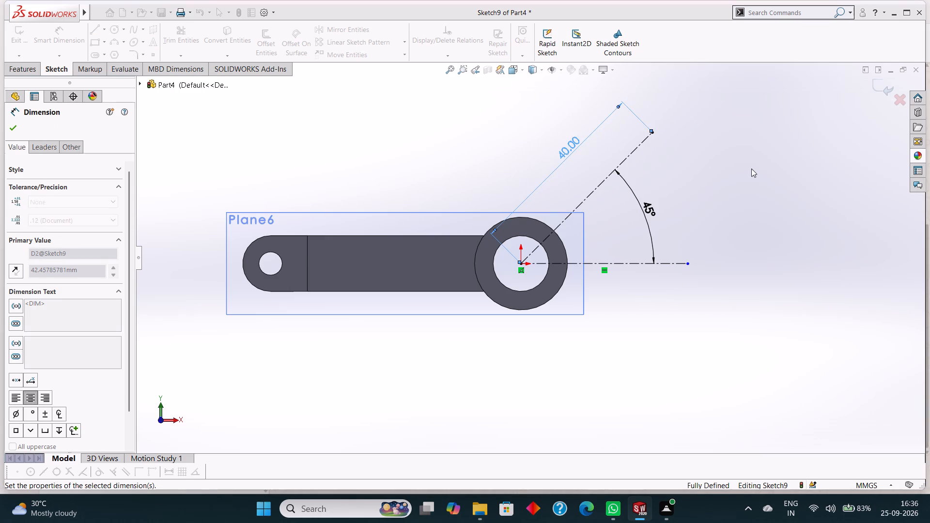
pyautogui.click(11, 125)
# Sketch a circle of 4 mm radius centred on the sloping centreline's outer end.
pyautogui.click(116, 27)
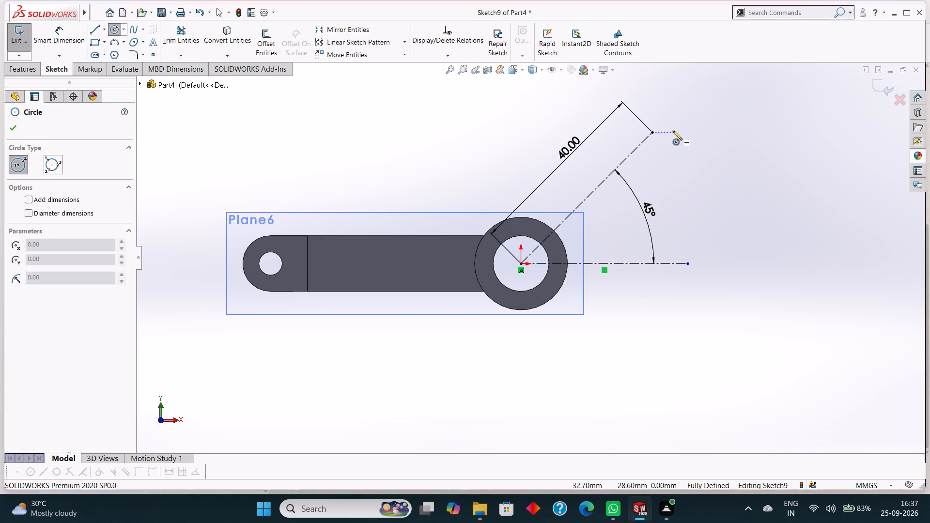
pyautogui.click(653, 133)
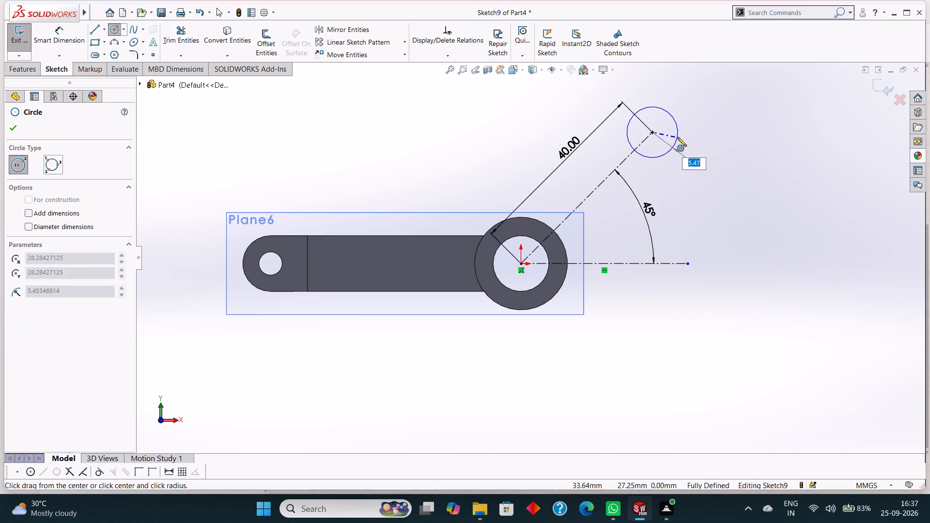
pyautogui.press('4')
pyautogui.press('Return')
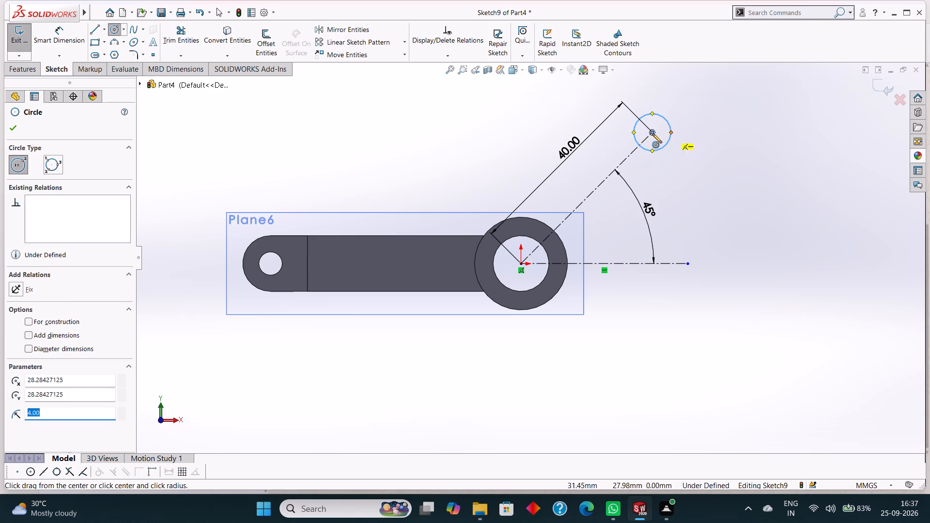
pyautogui.click(653, 134)
pyautogui.press('Escape')
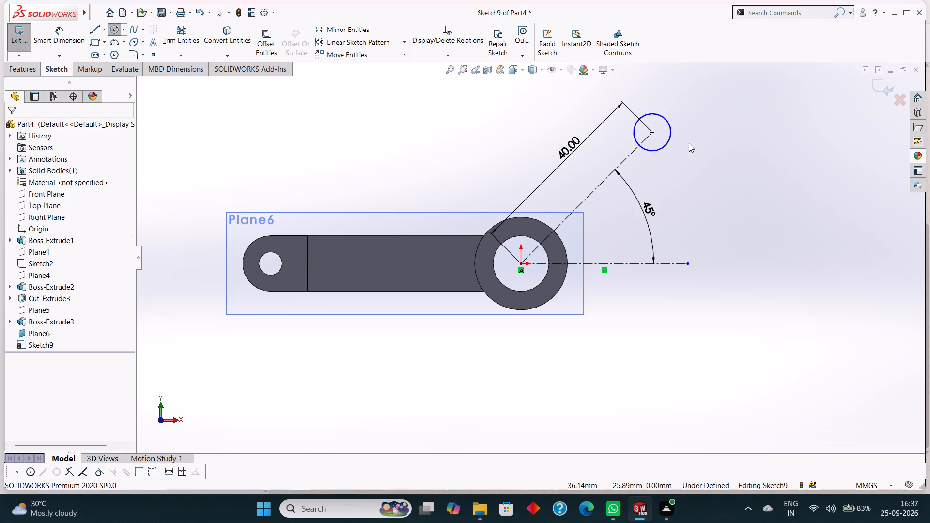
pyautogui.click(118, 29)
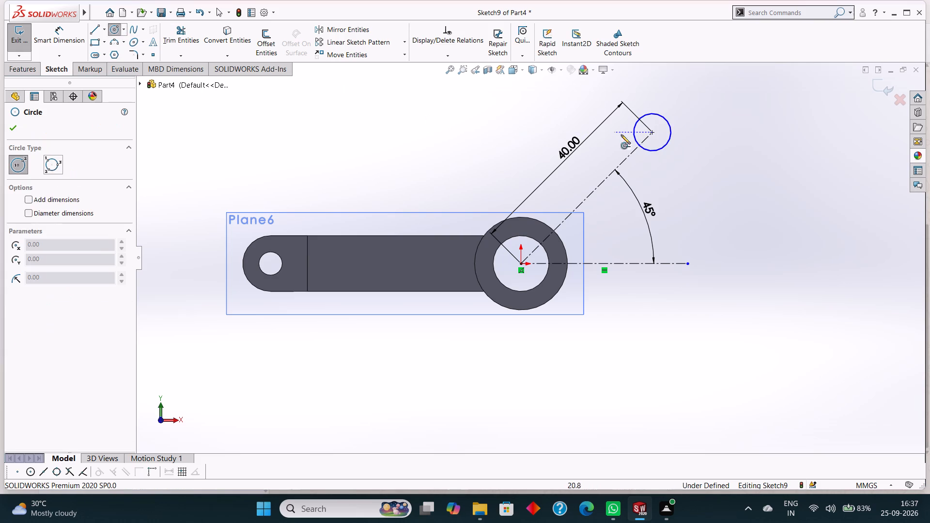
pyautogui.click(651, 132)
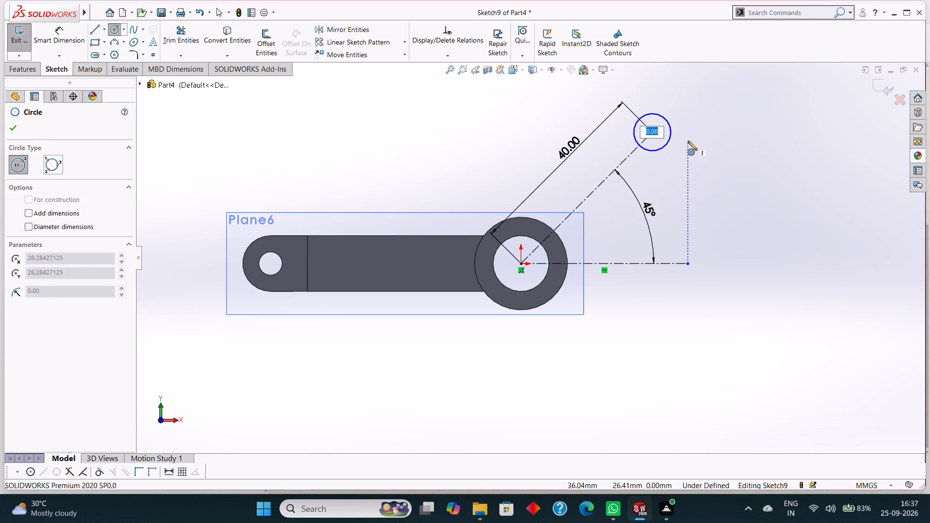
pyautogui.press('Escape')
# Sketch a concentric circle of 8 mm radius around the small circle at the sloping centreline's outer end.
pyautogui.click(114, 26)
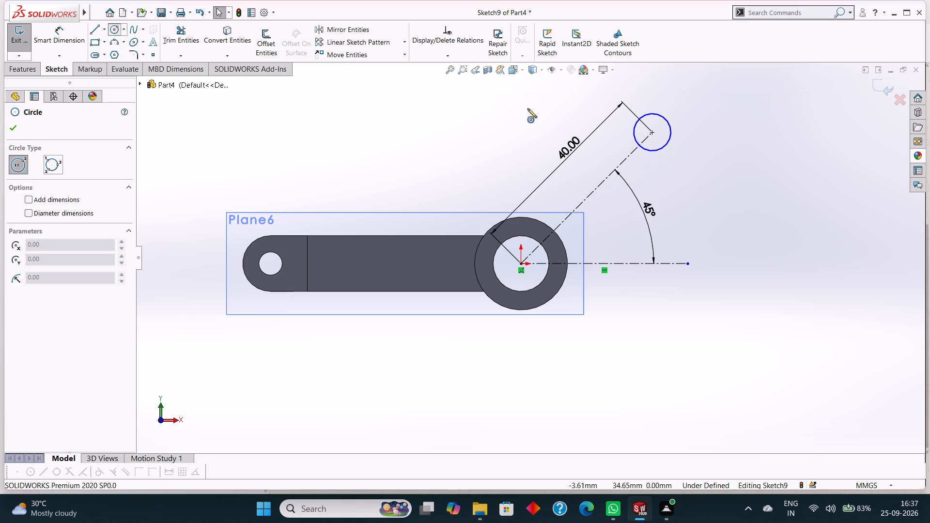
pyautogui.click(652, 131)
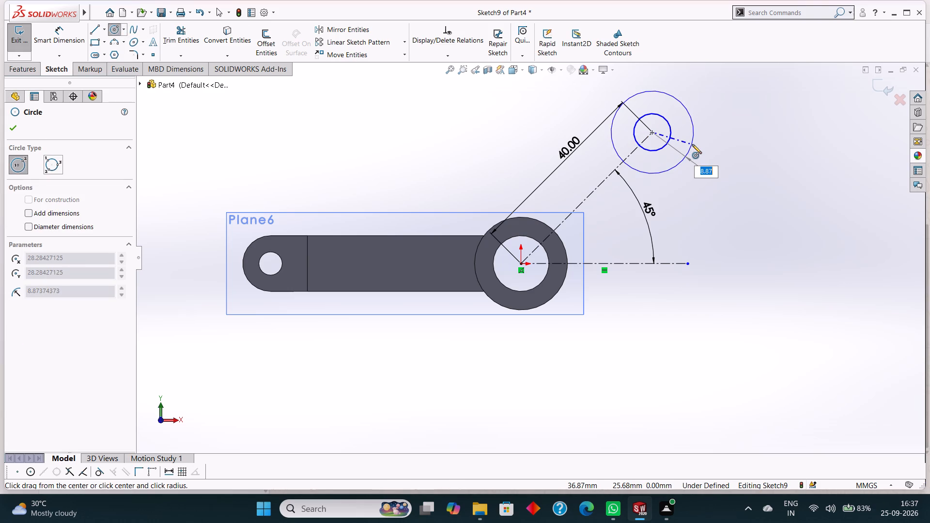
pyautogui.press('8')
pyautogui.press('Return')
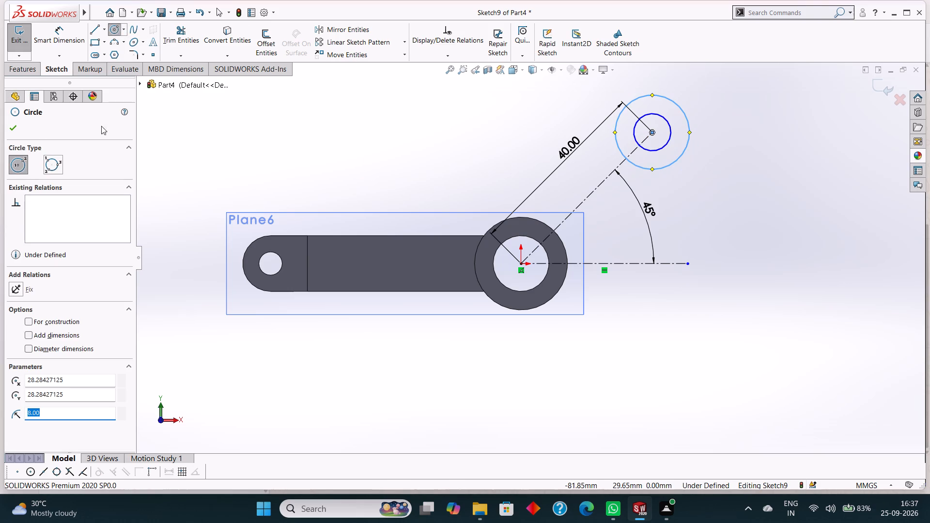
pyautogui.click(12, 130)
# Dimension the diameters of the two concentric circles as 8 mm for the inner and 16 mm for the outer.
pyautogui.click(60, 41)
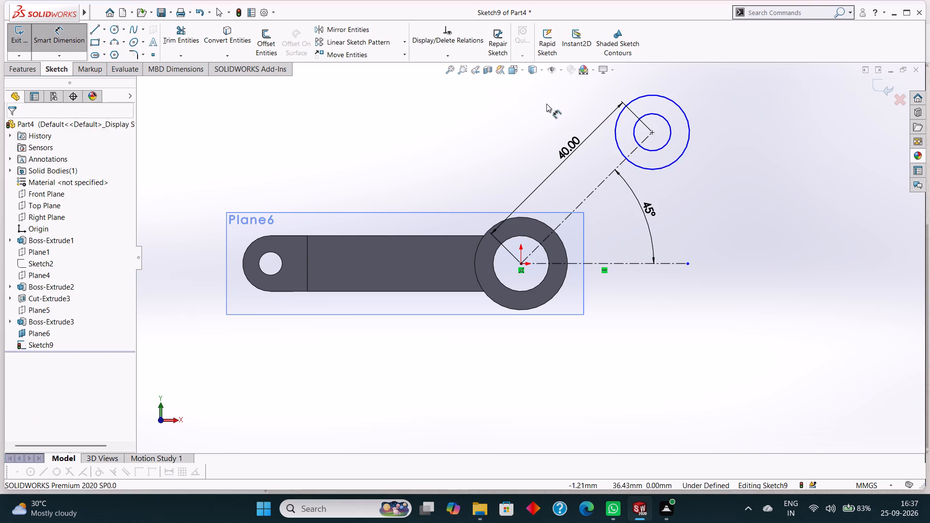
pyautogui.click(666, 121)
pyautogui.click(725, 142)
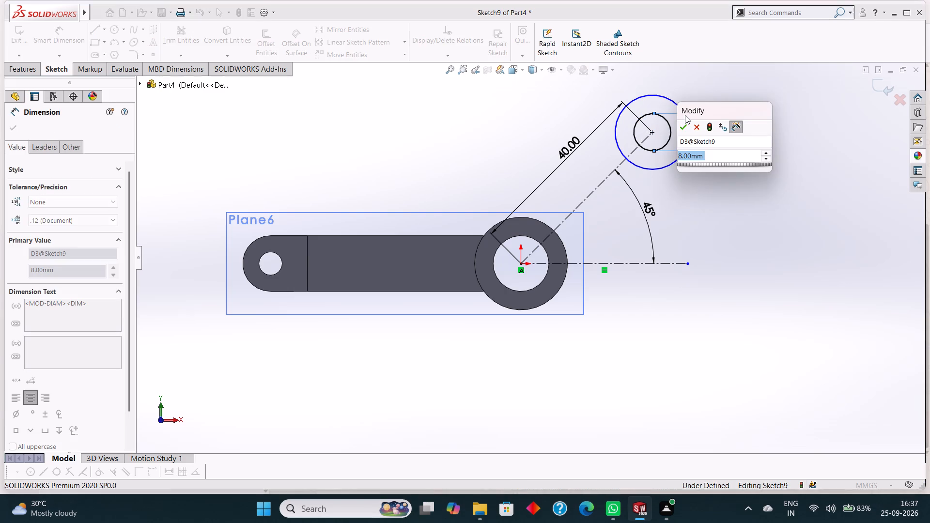
pyautogui.click(685, 126)
pyautogui.click(678, 102)
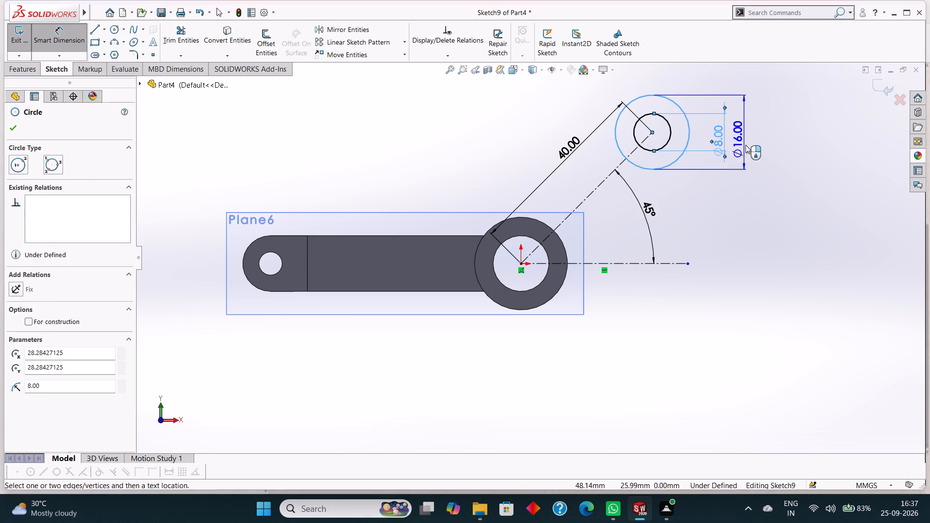
pyautogui.click(748, 148)
pyautogui.click(705, 135)
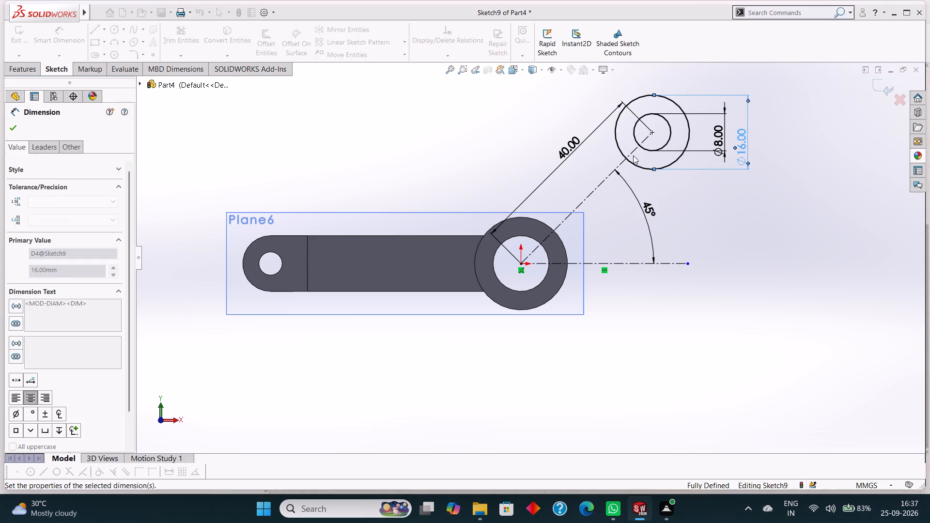
pyautogui.click(15, 125)
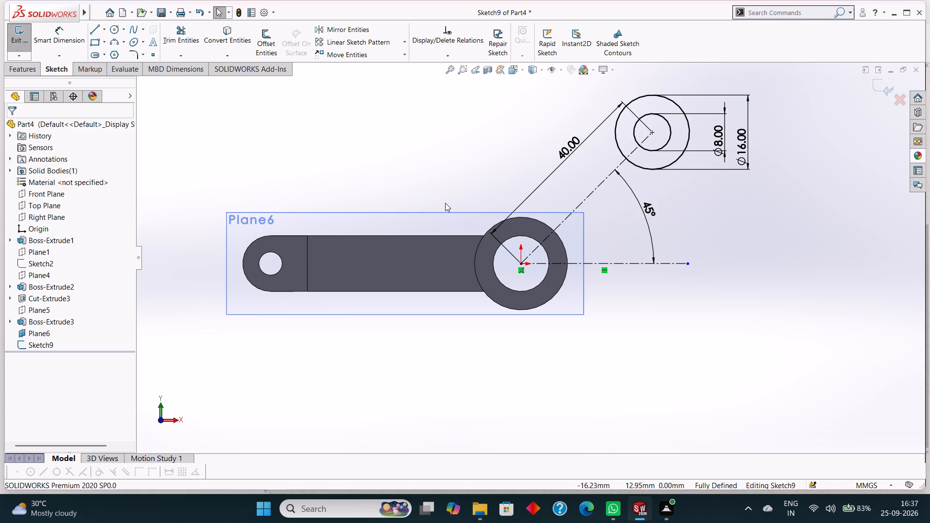
# Offset the sloping centreline 8 mm bi-directionally, with dimensions added, to form the arm's two edges.
pyautogui.click(220, 31)
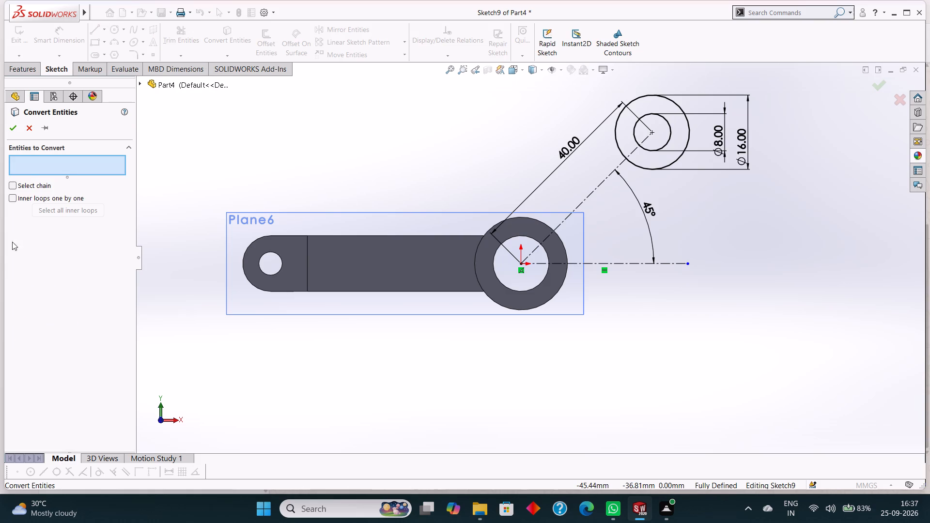
pyautogui.click(30, 128)
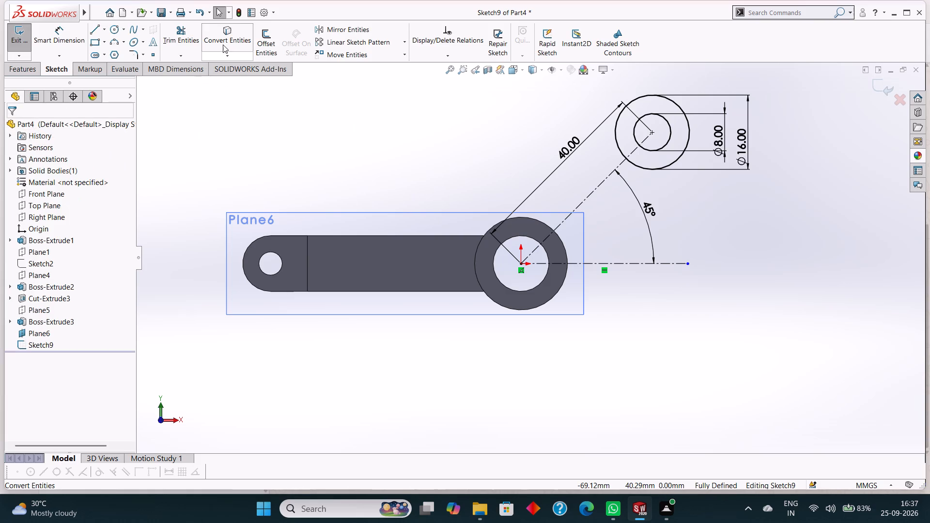
pyautogui.click(257, 39)
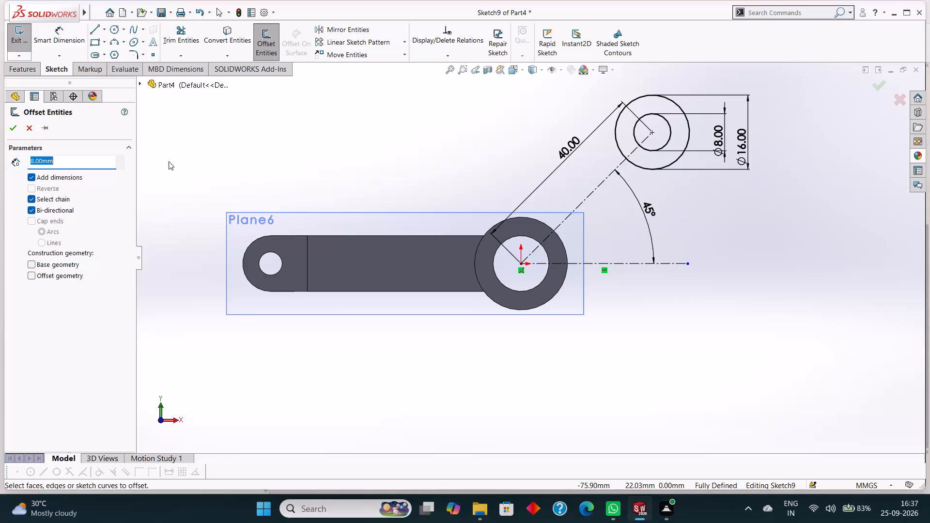
pyautogui.click(597, 188)
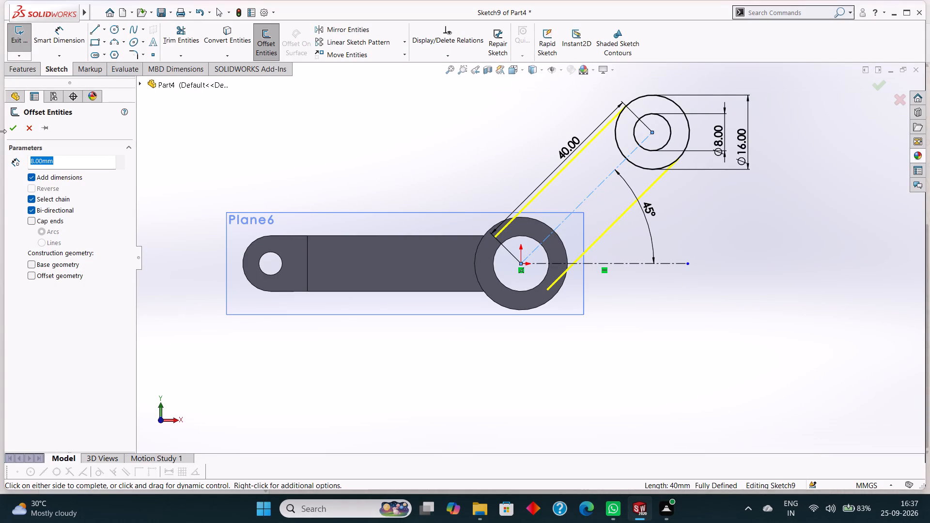
pyautogui.click(13, 129)
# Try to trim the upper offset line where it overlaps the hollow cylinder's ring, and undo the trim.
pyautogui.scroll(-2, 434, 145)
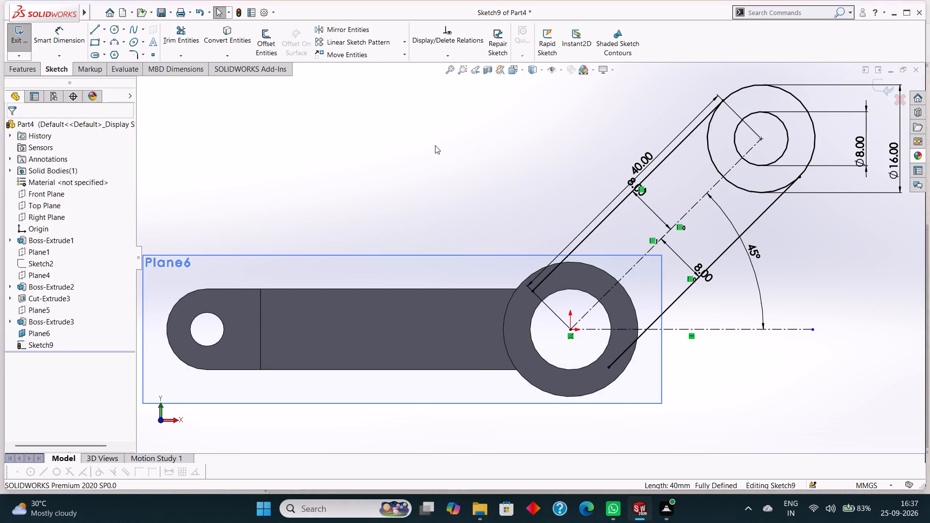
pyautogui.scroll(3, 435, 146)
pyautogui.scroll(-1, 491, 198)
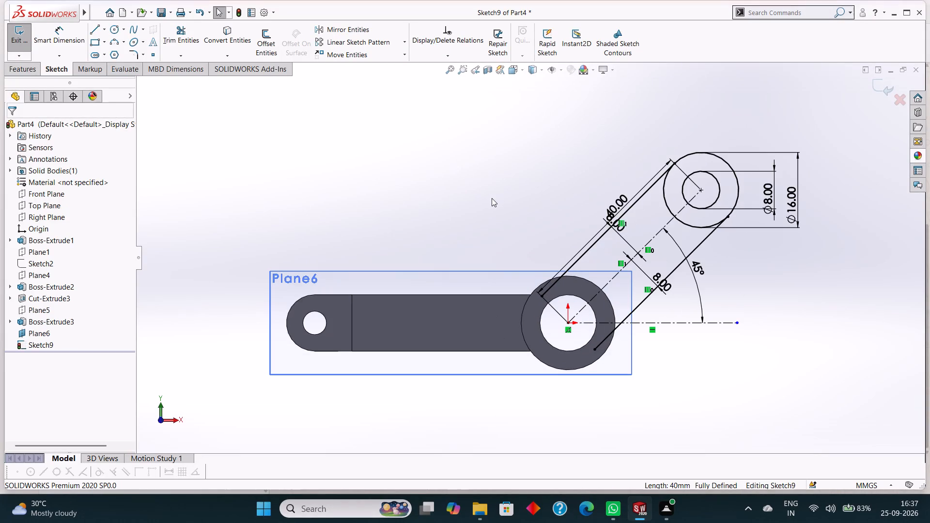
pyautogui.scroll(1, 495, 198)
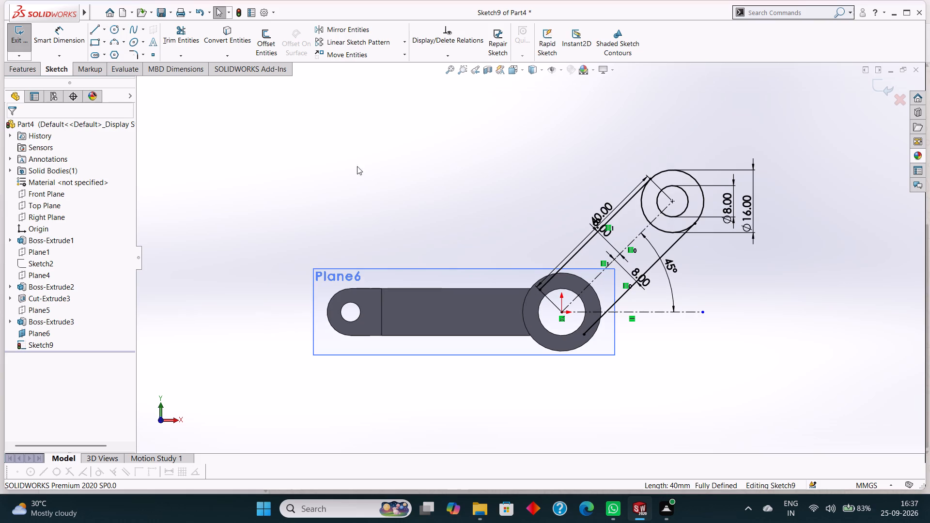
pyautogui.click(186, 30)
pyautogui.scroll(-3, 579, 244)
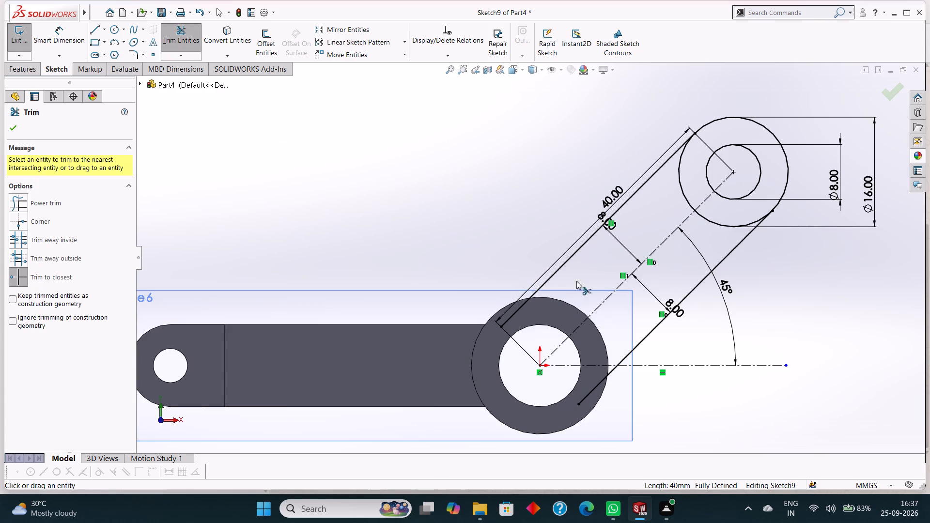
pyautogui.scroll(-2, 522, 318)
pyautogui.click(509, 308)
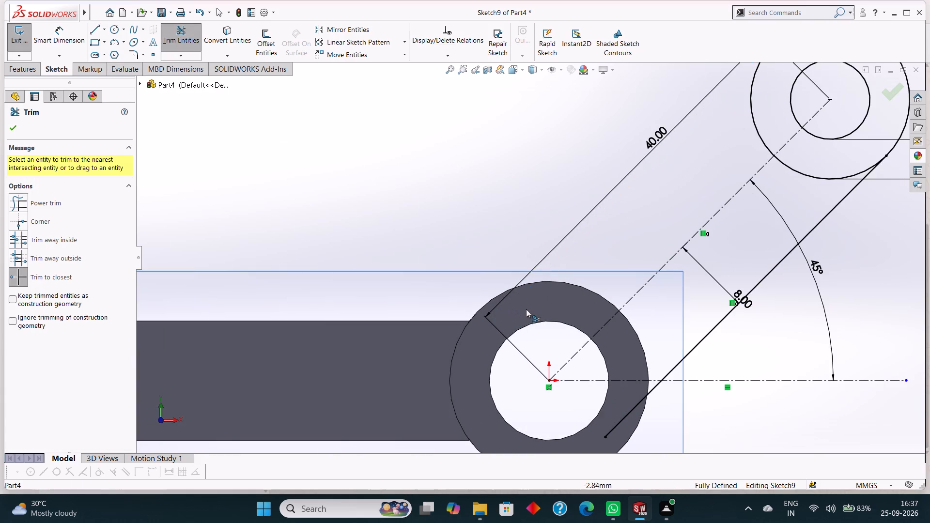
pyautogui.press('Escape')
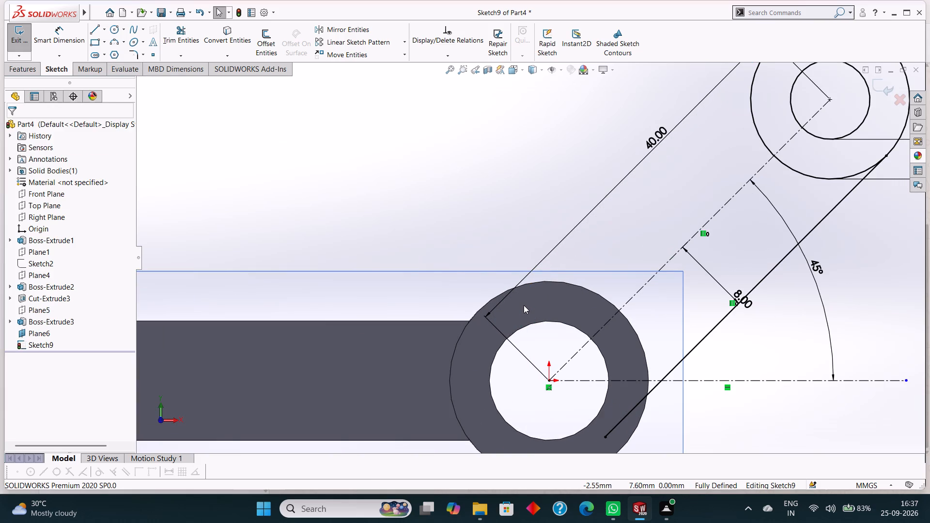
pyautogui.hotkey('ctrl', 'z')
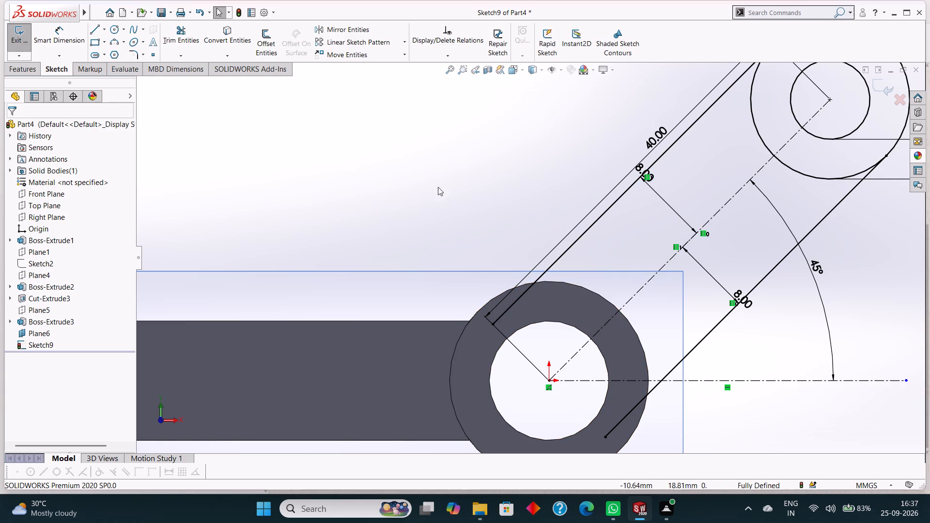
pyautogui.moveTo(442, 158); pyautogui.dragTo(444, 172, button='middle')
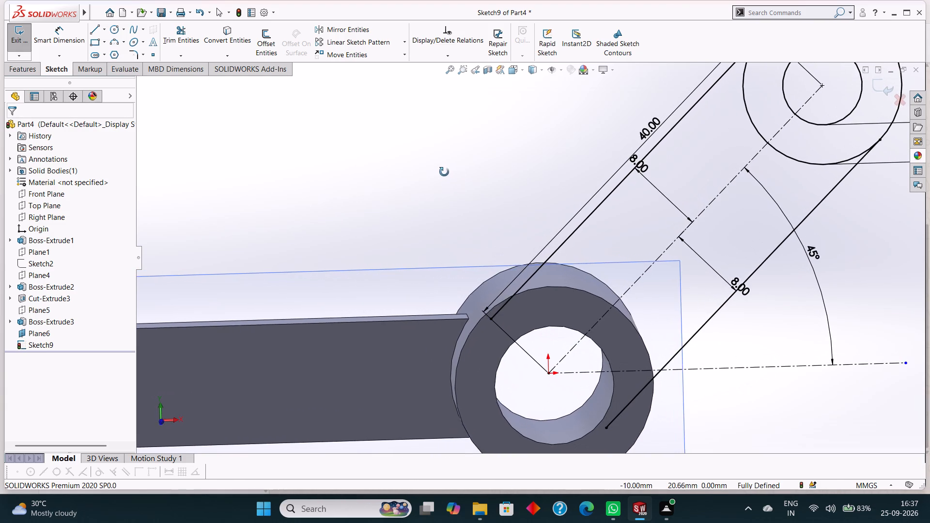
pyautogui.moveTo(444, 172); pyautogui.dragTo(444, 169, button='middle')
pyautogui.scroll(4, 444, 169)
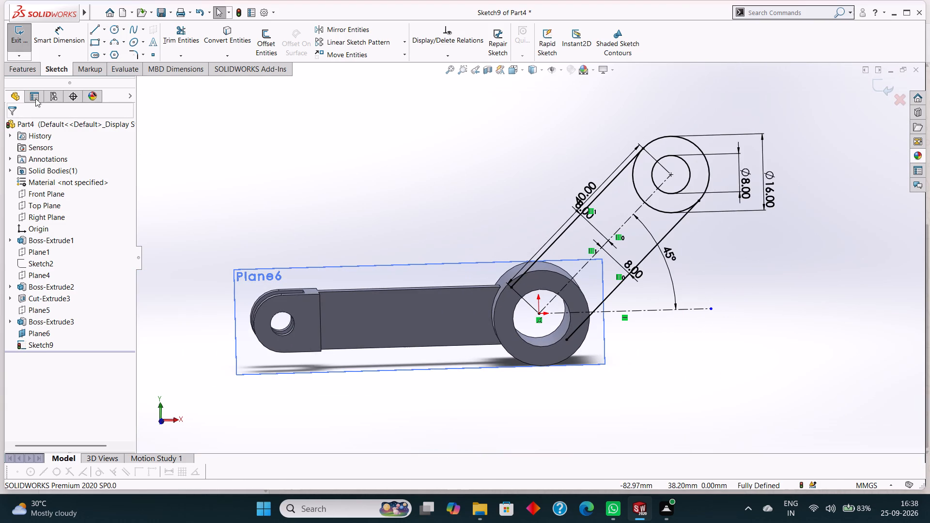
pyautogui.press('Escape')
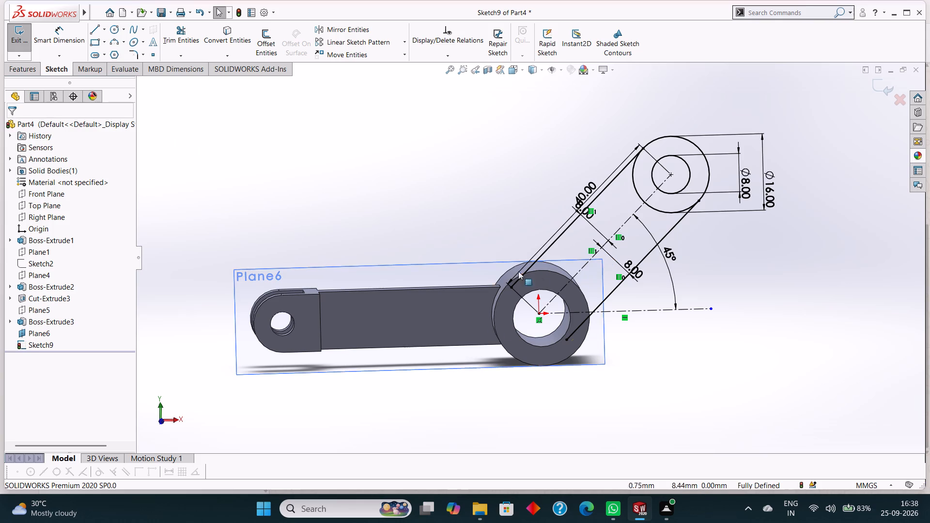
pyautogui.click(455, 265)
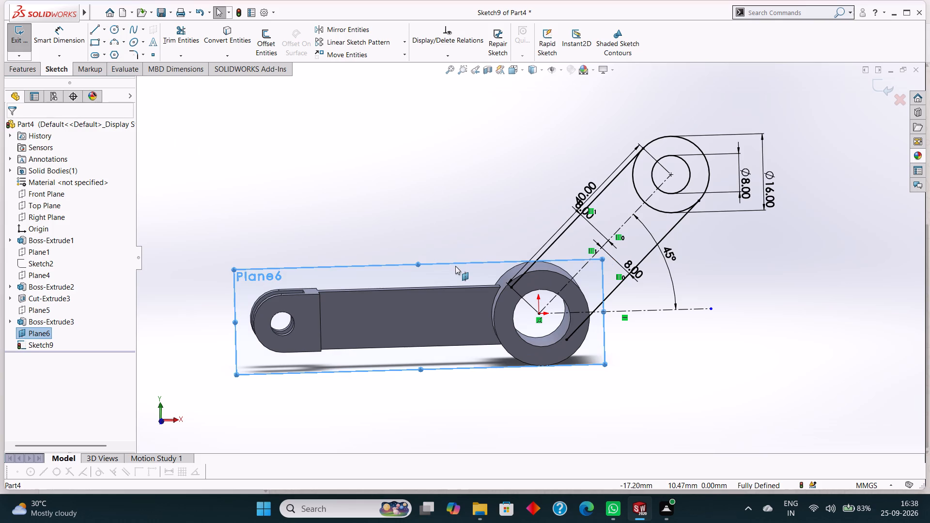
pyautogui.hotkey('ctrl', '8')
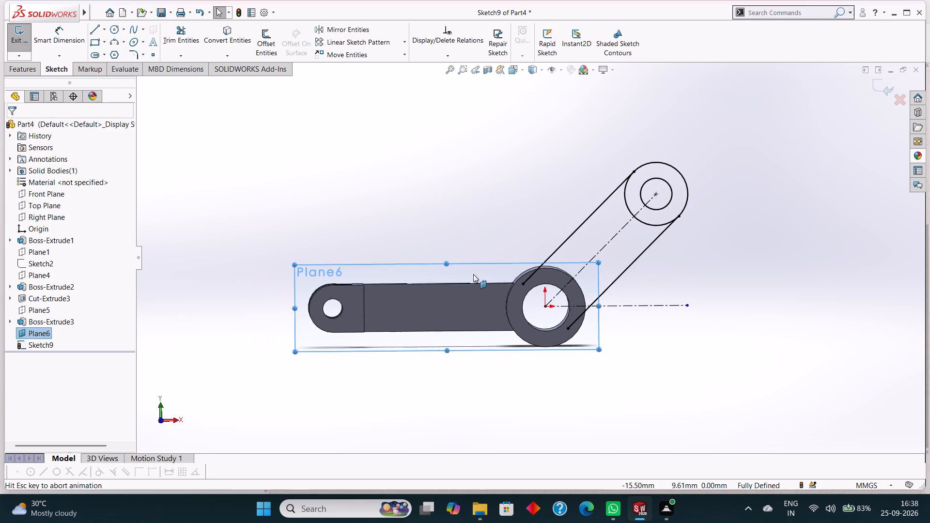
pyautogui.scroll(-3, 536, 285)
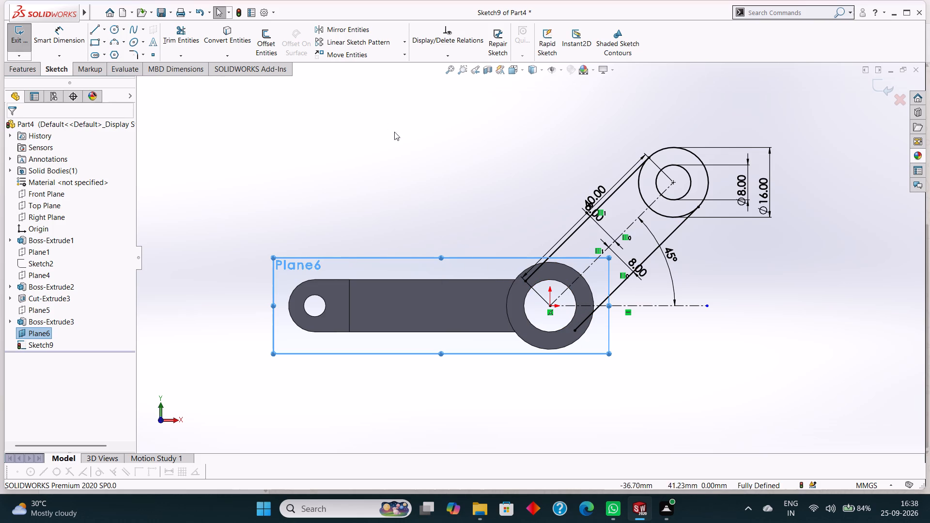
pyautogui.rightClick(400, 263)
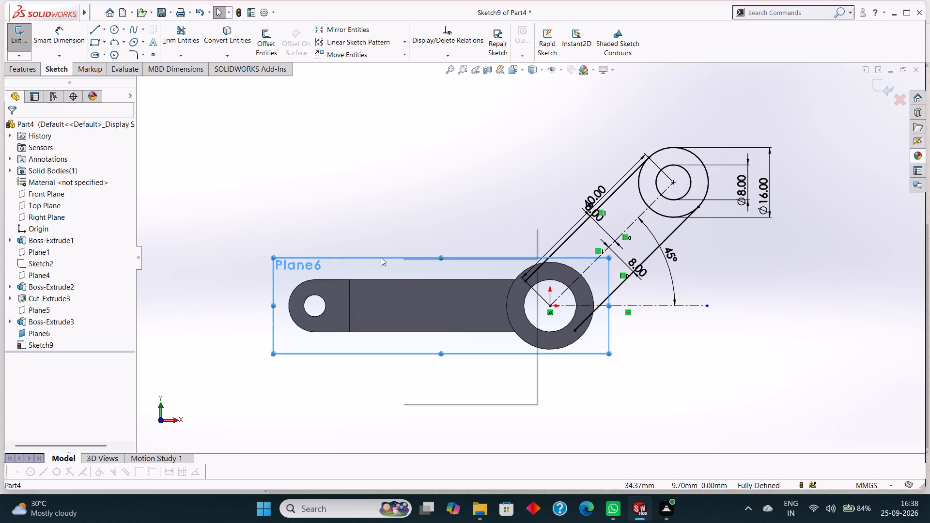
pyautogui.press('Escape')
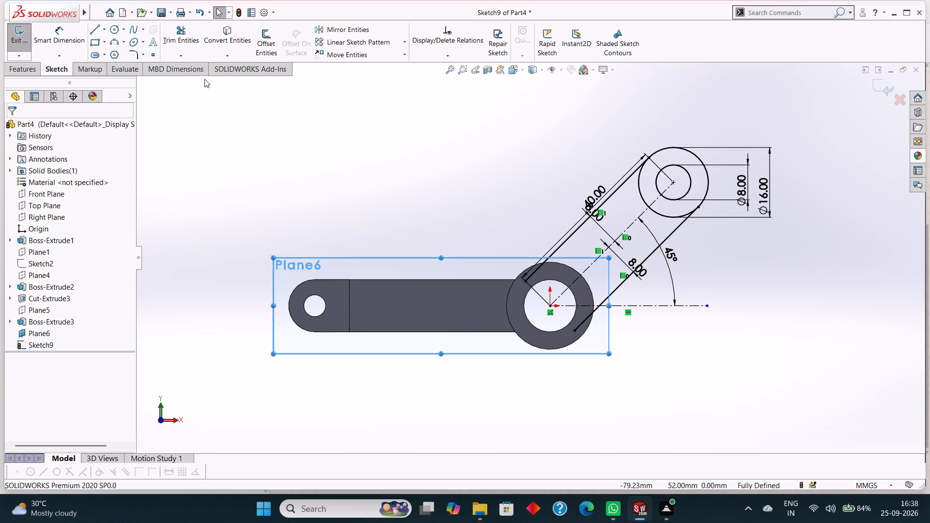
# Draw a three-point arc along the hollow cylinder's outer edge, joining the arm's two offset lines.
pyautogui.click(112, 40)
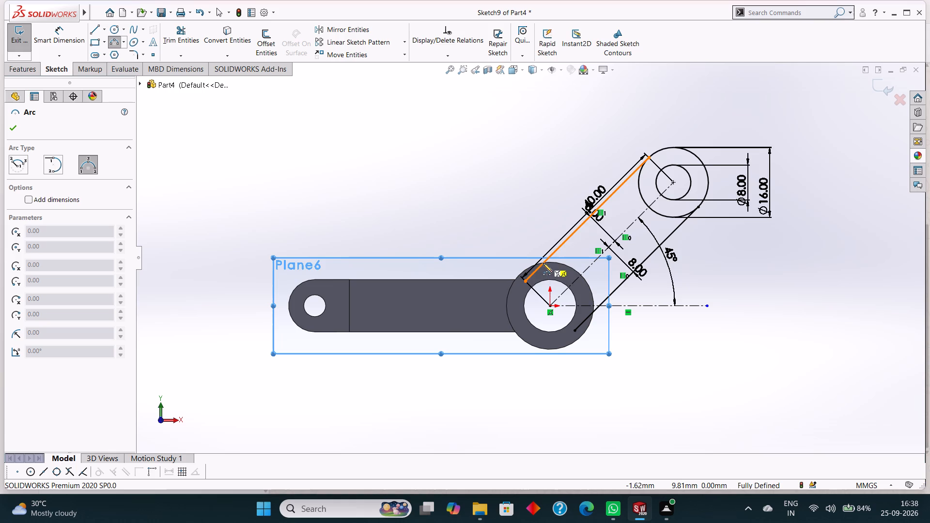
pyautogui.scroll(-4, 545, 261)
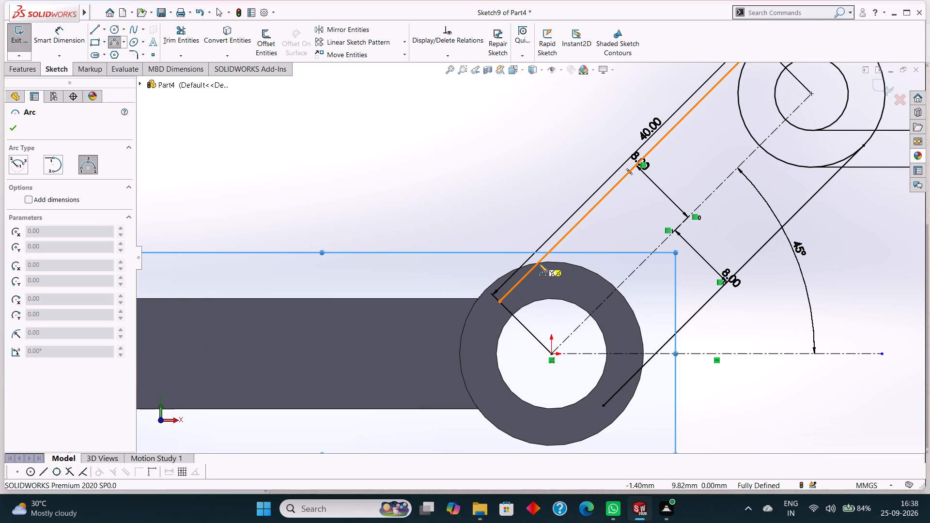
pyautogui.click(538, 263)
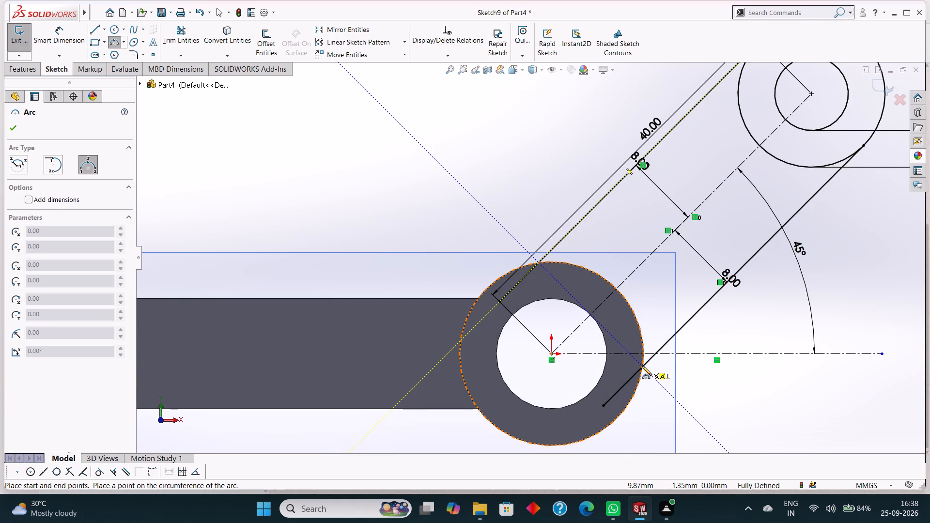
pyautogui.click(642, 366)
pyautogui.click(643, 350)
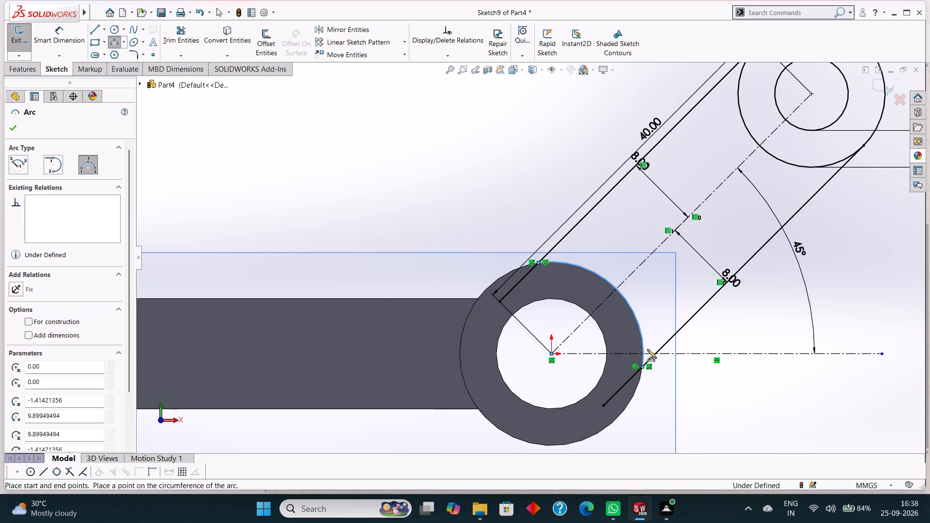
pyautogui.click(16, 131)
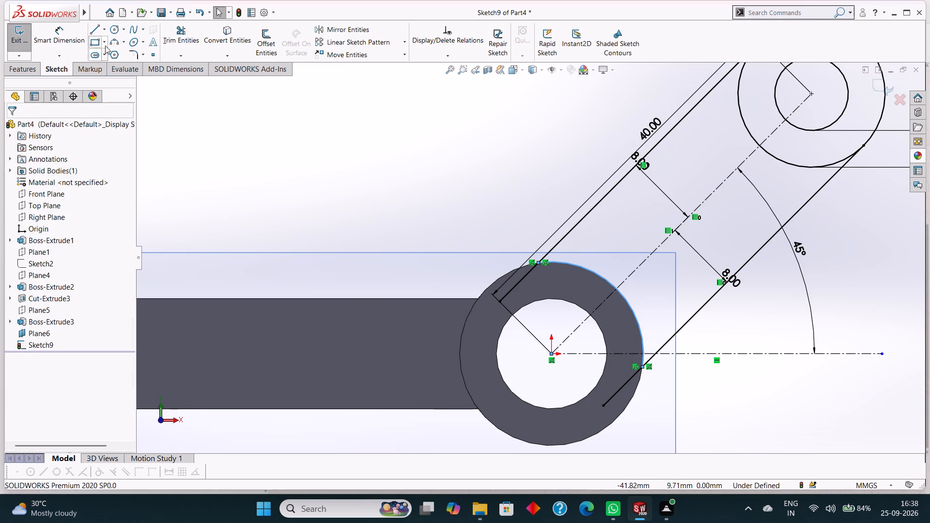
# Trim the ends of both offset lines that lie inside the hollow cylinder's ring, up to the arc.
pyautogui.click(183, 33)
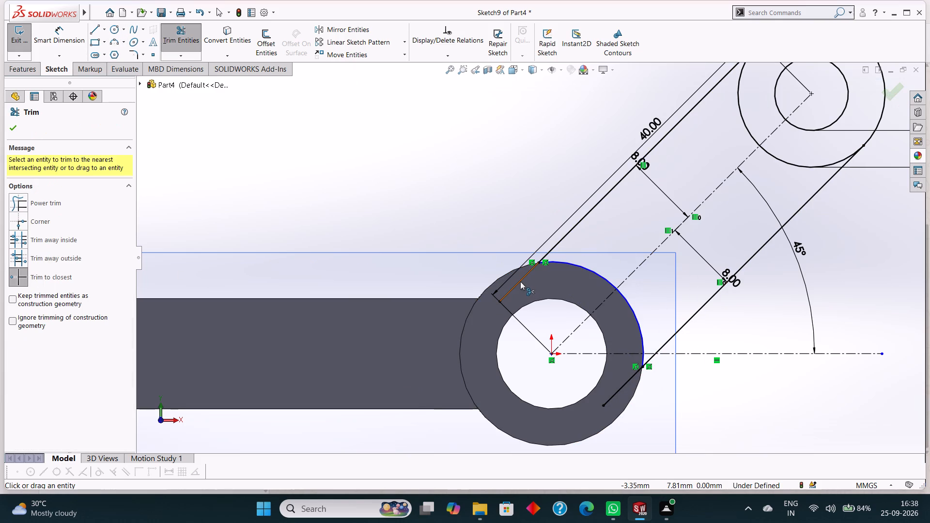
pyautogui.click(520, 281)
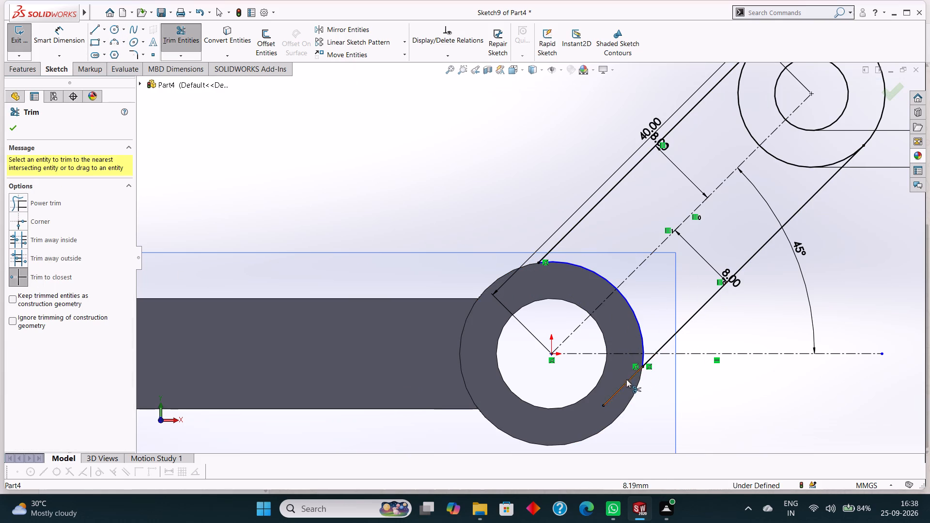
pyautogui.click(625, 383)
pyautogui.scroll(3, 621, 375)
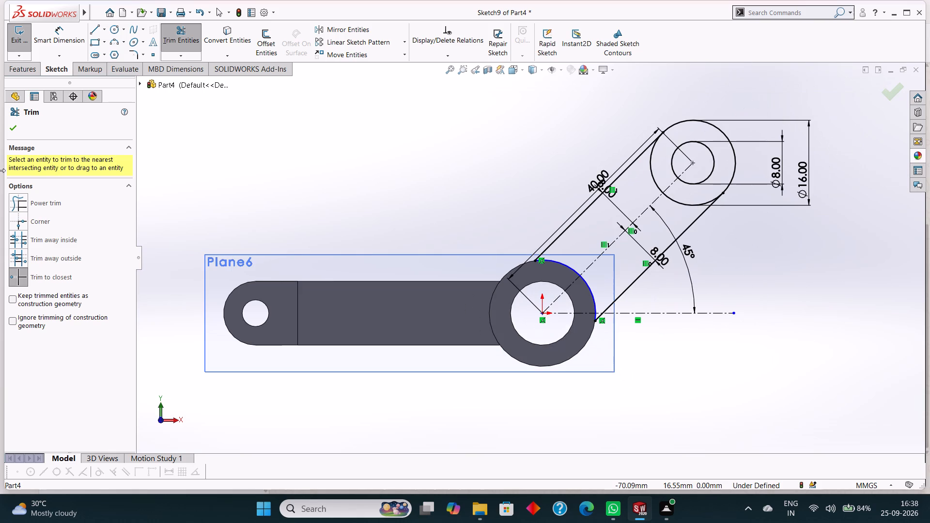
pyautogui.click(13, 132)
# Undo the sketch edits back through the trims, the arc, the arm's offset lines and the outer circle's diameter dimension.
pyautogui.click(18, 66)
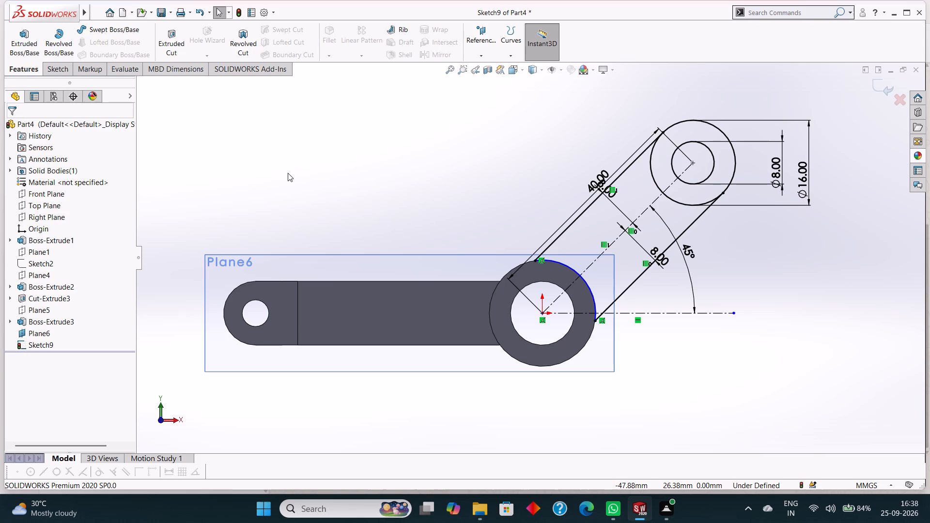
pyautogui.moveTo(841, 257); pyautogui.dragTo(801, 278, button='middle')
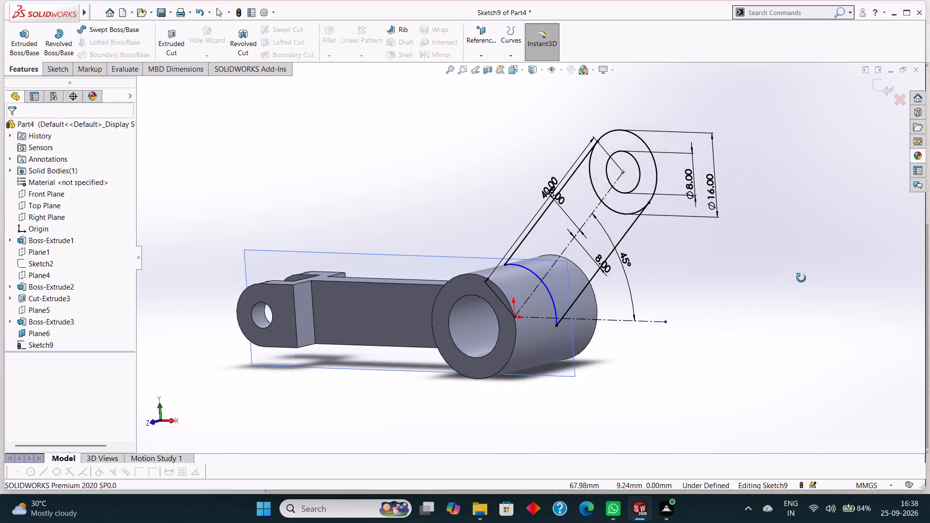
pyautogui.moveTo(801, 278); pyautogui.dragTo(795, 268, button='middle')
pyautogui.scroll(1, 708, 278)
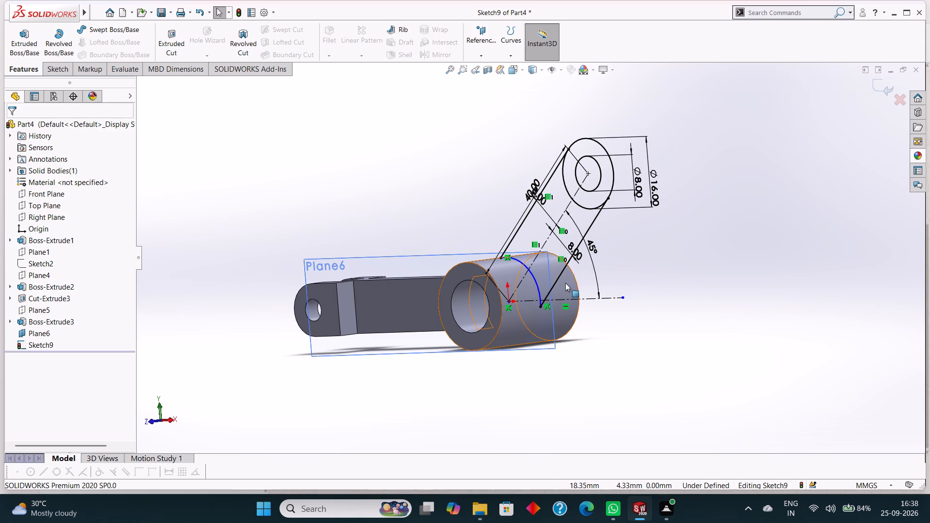
pyautogui.press('Escape')
pyautogui.hotkey('ctrl', 'z')
pyautogui.hotkey('ctrl', 'z')
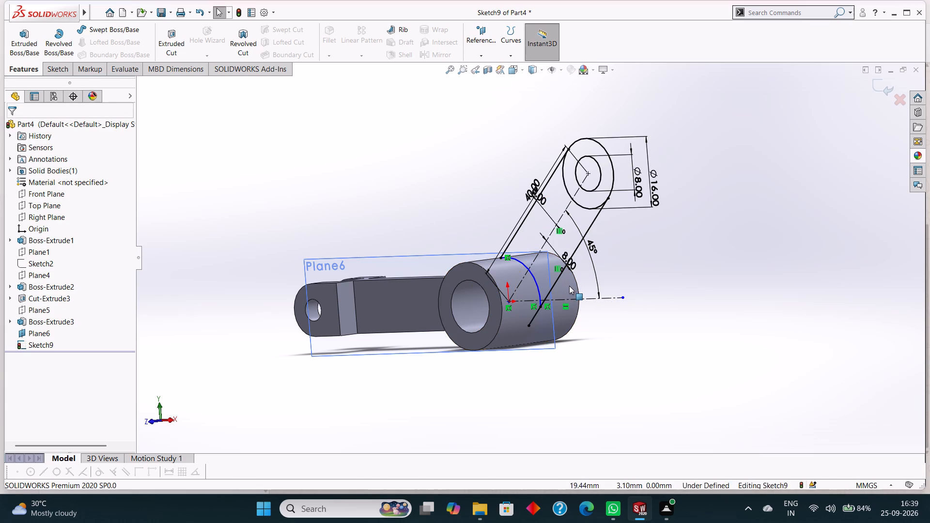
pyautogui.hotkey('ctrl', 'z')
pyautogui.hotkey('ctrl', 'z')
pyautogui.hotkey('ctrl', 'z')
pyautogui.hotkey('ctrl', 'z')
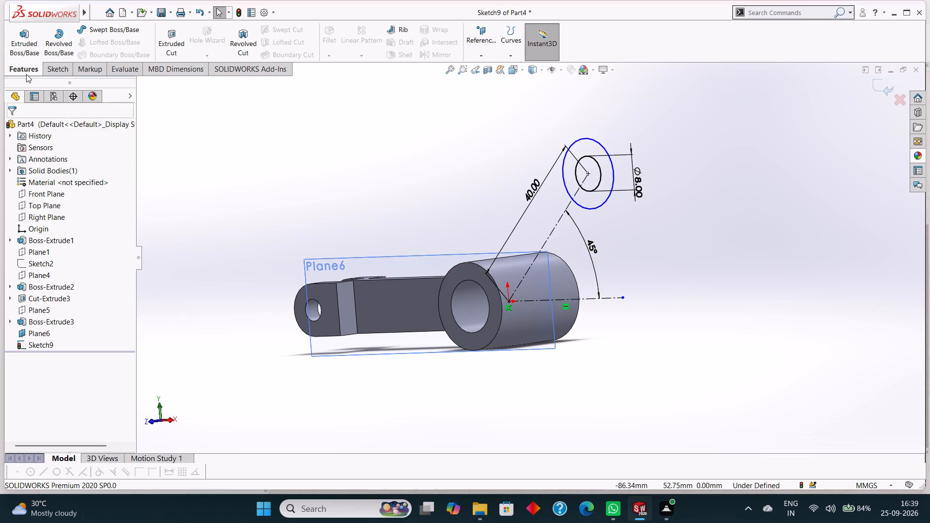
# Dimension the diameter of the outer circle at the sloping centreline's end as 16 mm.
pyautogui.click(59, 67)
pyautogui.click(57, 36)
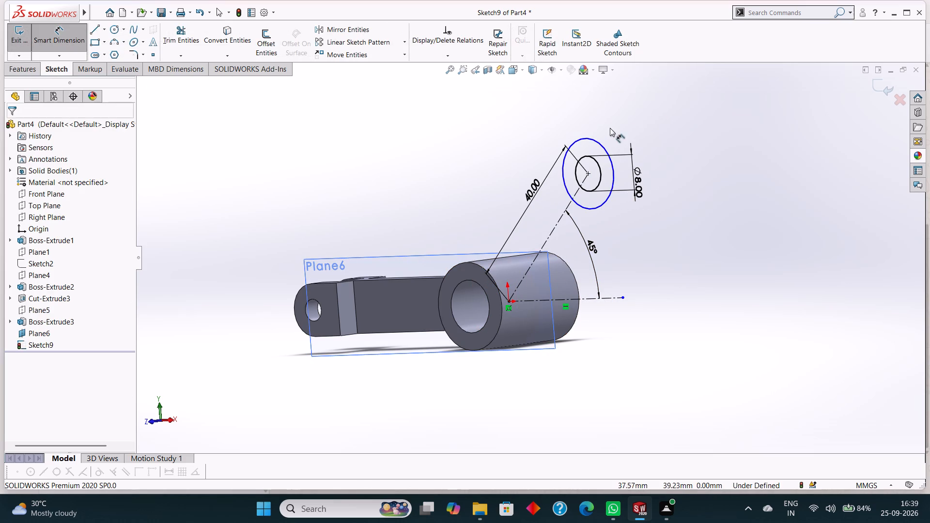
pyautogui.click(595, 143)
pyautogui.click(675, 144)
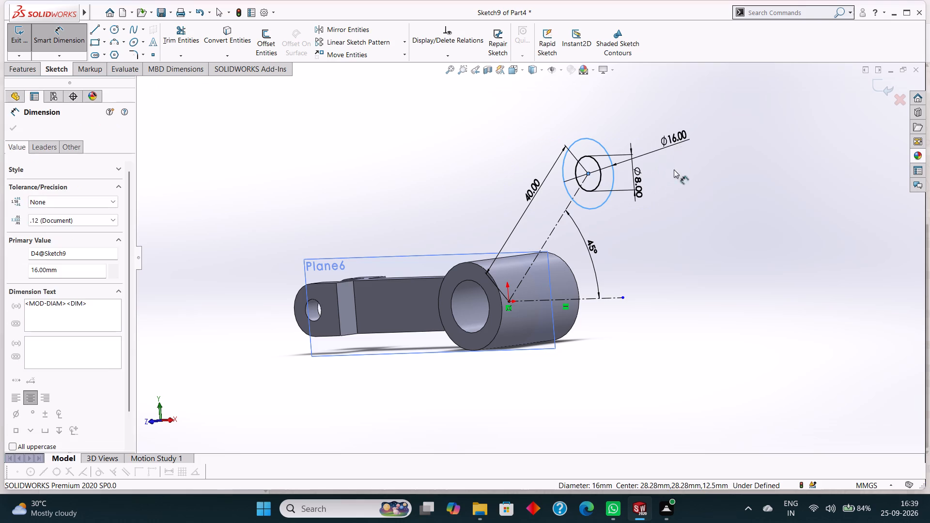
pyautogui.click(630, 127)
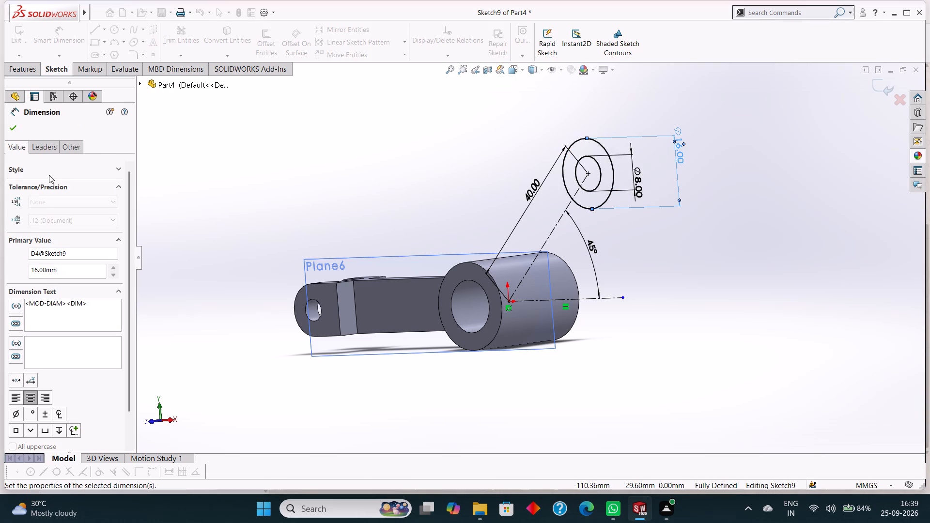
pyautogui.click(16, 126)
# Extrude the two-circle profile as a boss with a Mid Plane end condition and a 10 mm depth.
pyautogui.click(25, 72)
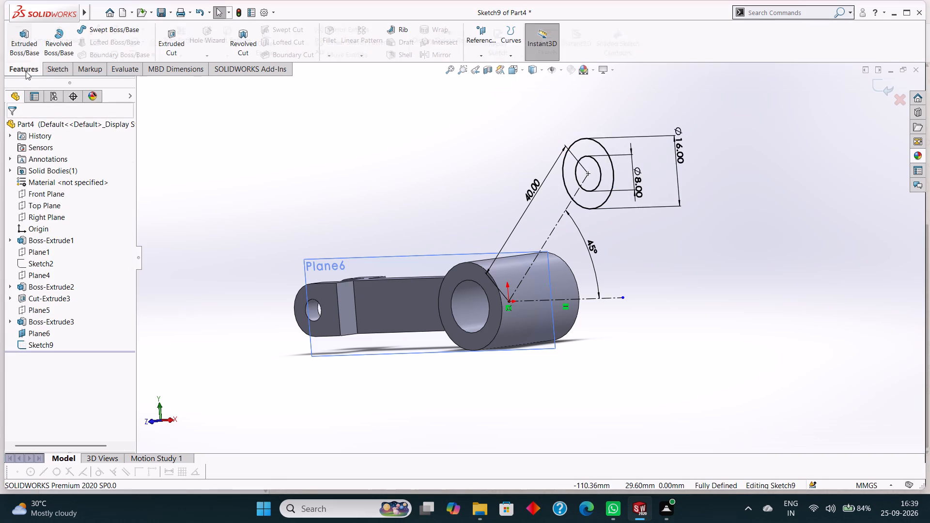
pyautogui.click(32, 41)
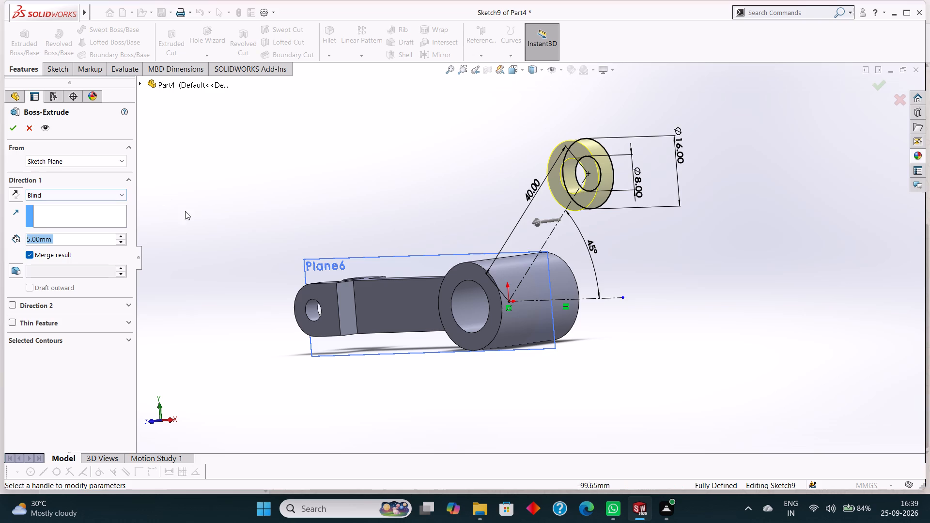
pyautogui.click(72, 193)
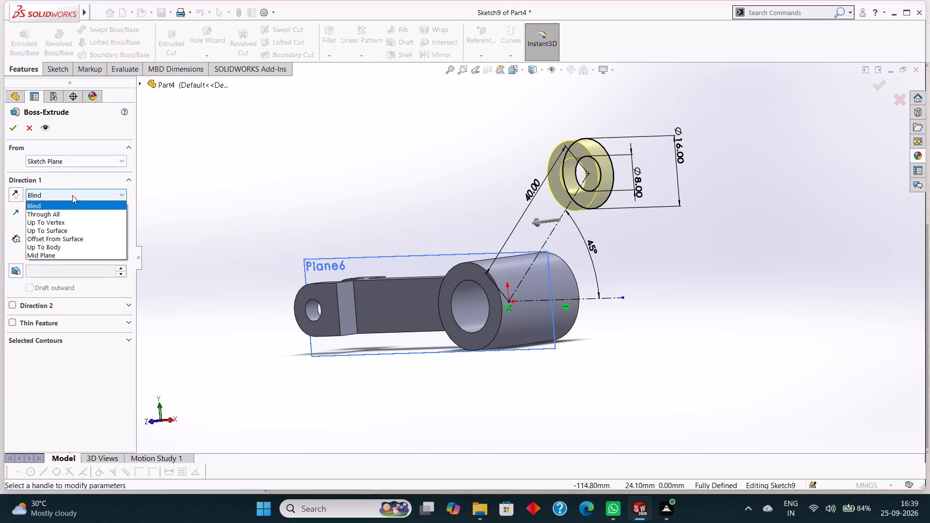
pyautogui.click(51, 252)
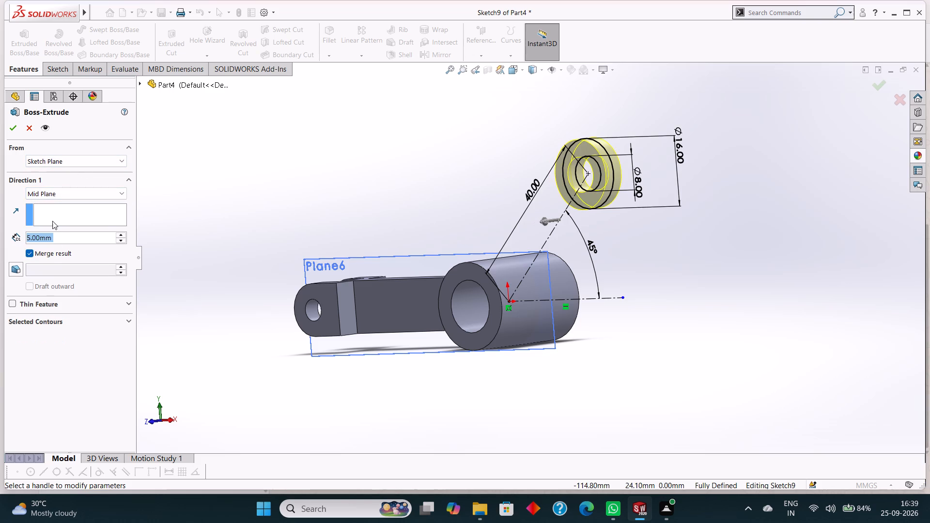
pyautogui.write('10')
pyautogui.press('Return')
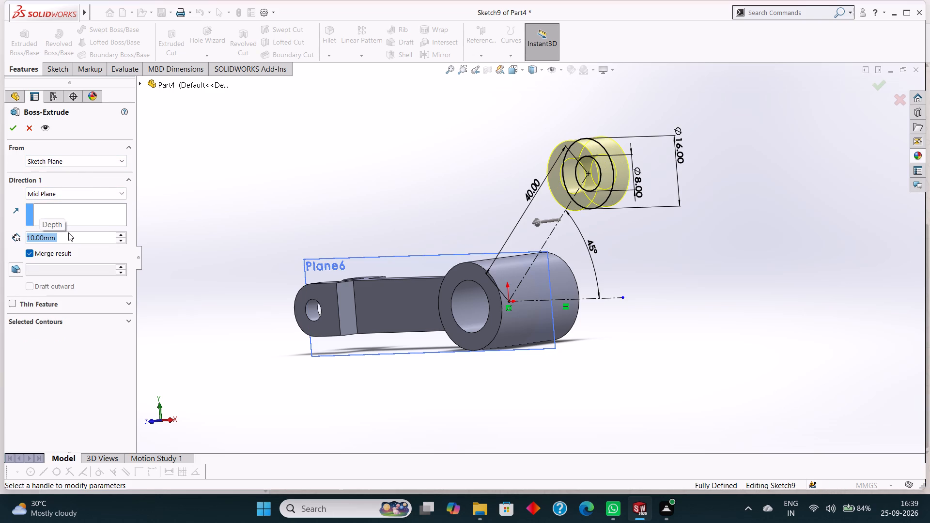
pyautogui.click(16, 126)
pyautogui.click(733, 224)
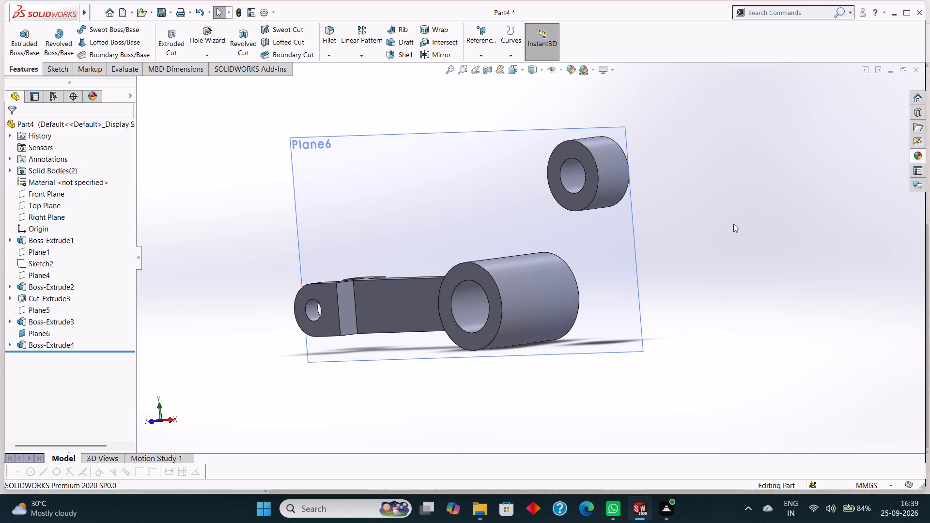
# Start a new sketch on Plane6, viewed normal to the plane.
pyautogui.moveTo(739, 229); pyautogui.dragTo(756, 230, button='middle')
pyautogui.scroll(1, 756, 230)
pyautogui.click(502, 149)
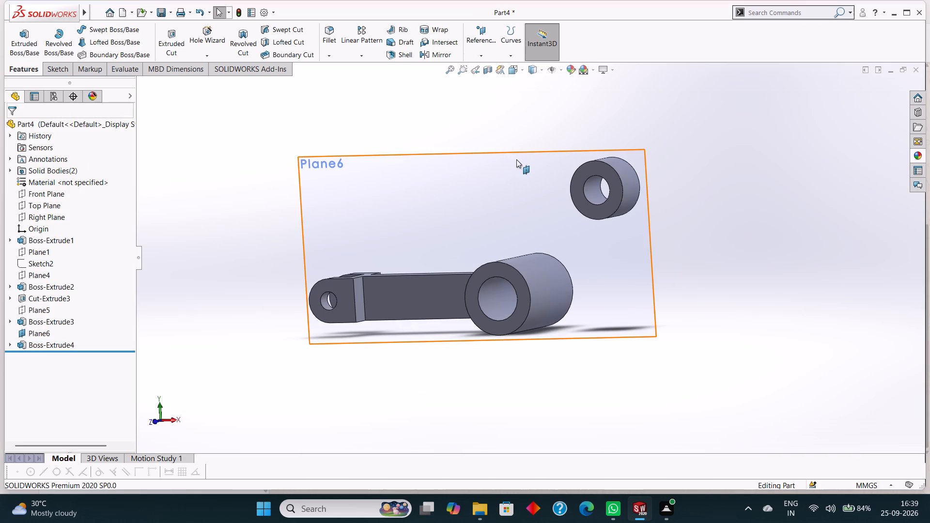
pyautogui.click(517, 159)
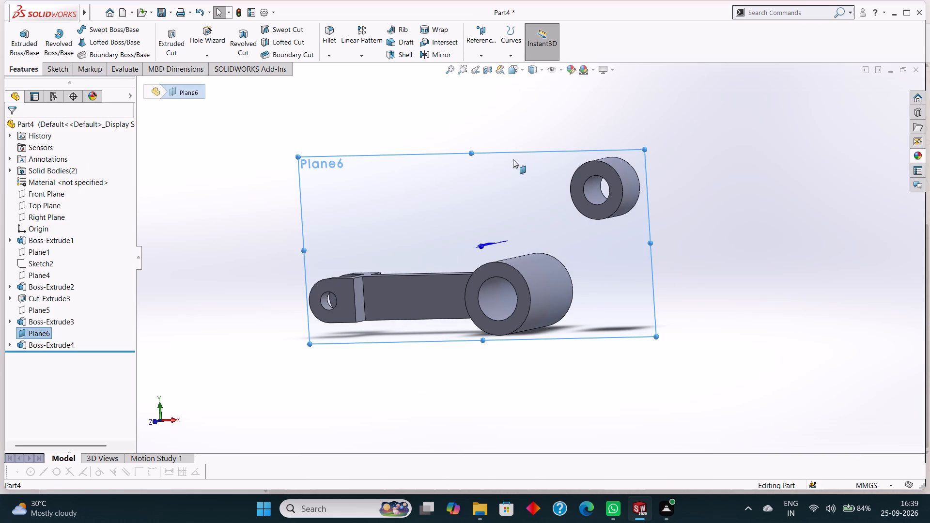
pyautogui.hotkey('ctrl', '8')
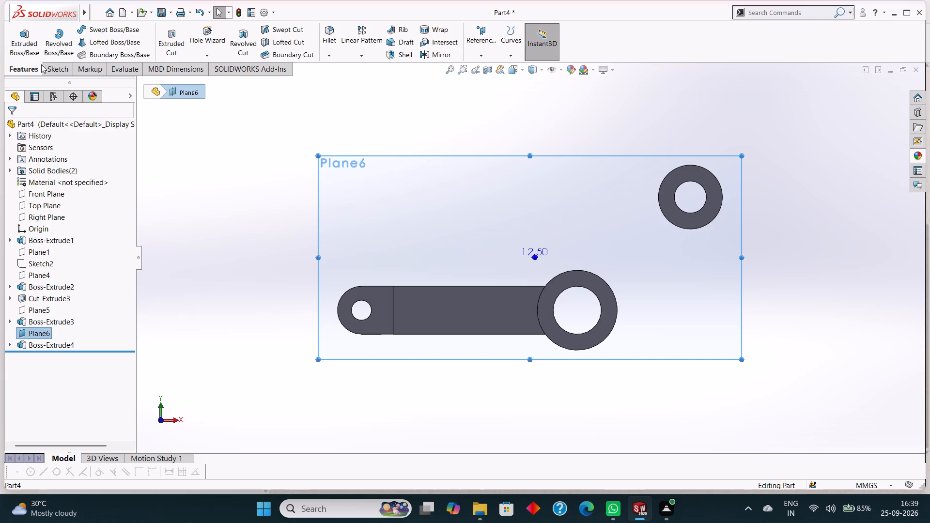
pyautogui.rightClick(520, 194)
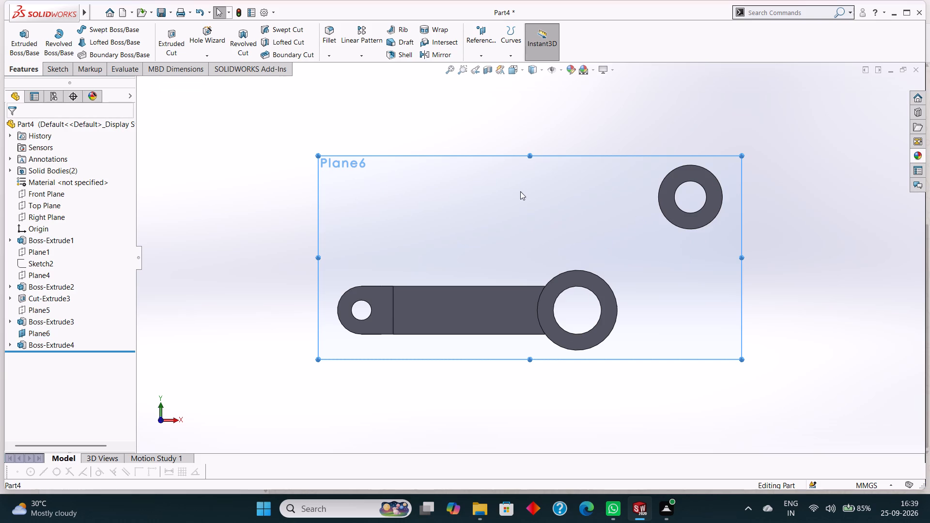
pyautogui.click(543, 179)
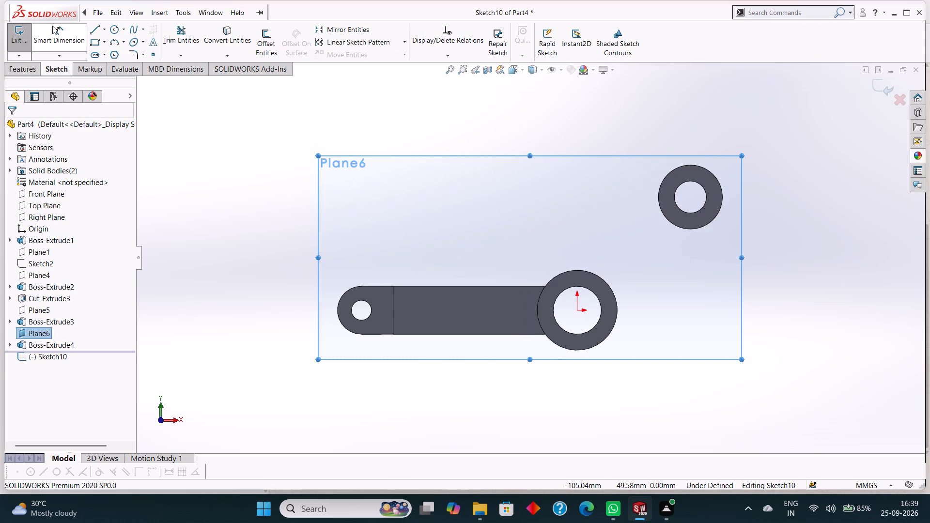
# Draw a sloping centreline from the origin to the centre of the new small boss.
pyautogui.click(103, 32)
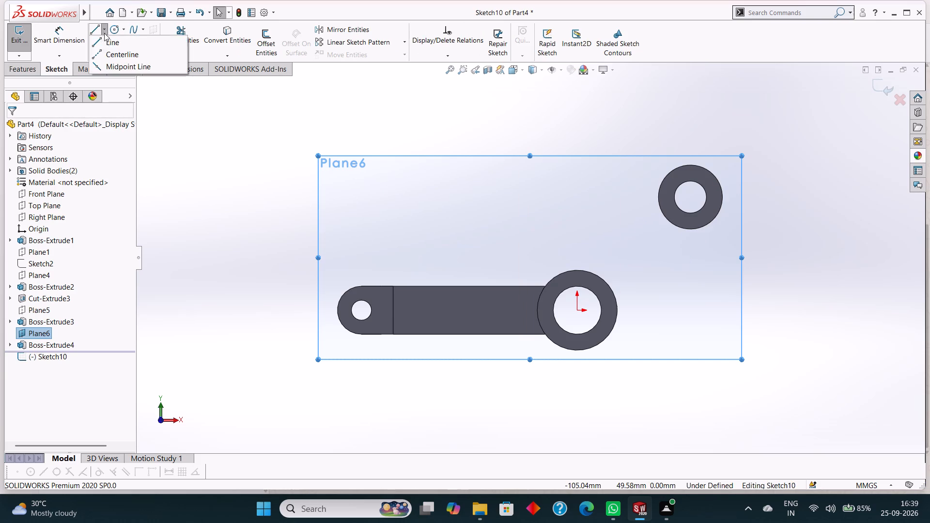
pyautogui.click(108, 50)
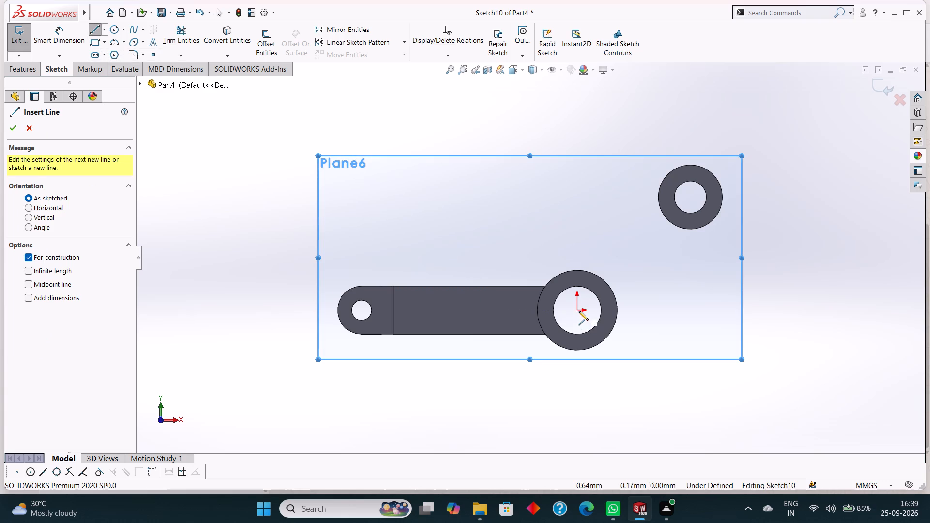
pyautogui.click(578, 310)
pyautogui.click(693, 197)
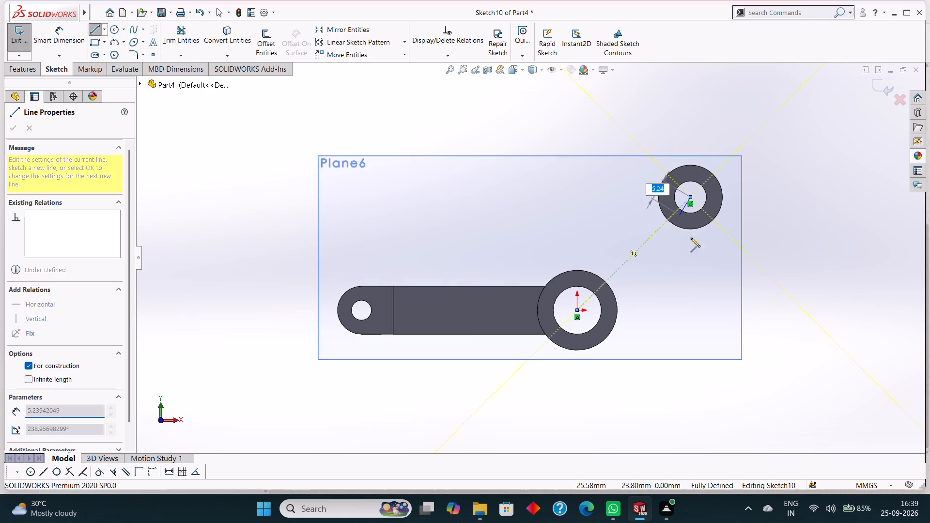
pyautogui.rightClick(710, 256)
pyautogui.click(726, 262)
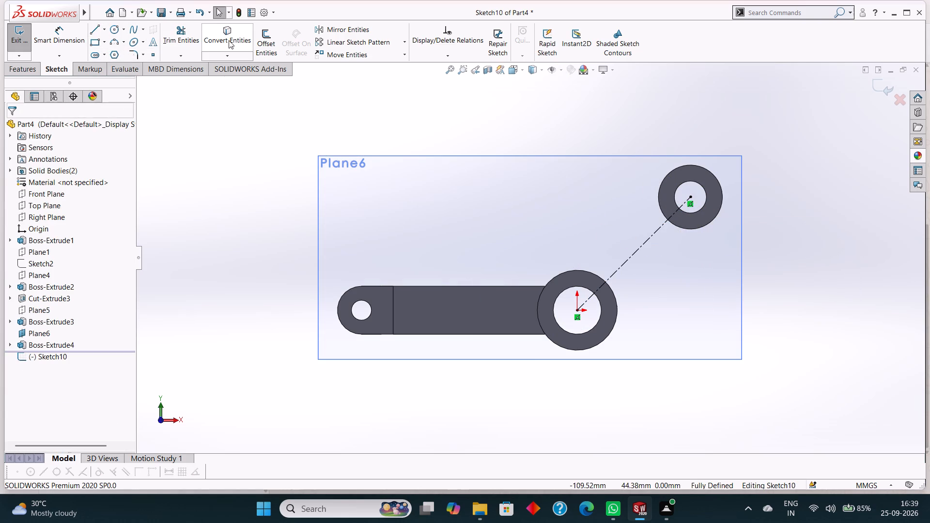
# Offset the sloping centreline 8 mm bi-directionally, with dimensions added, to form the arm's two edges.
pyautogui.click(268, 43)
pyautogui.click(657, 233)
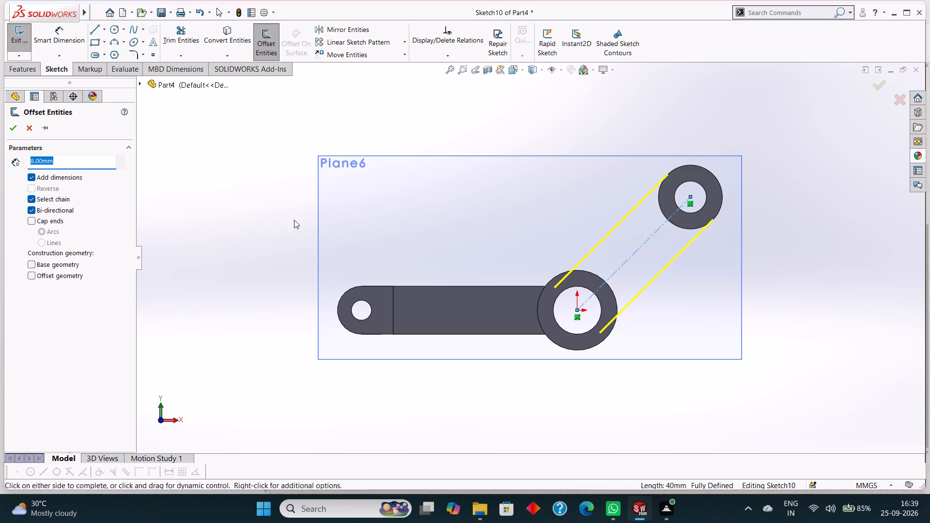
pyautogui.click(9, 132)
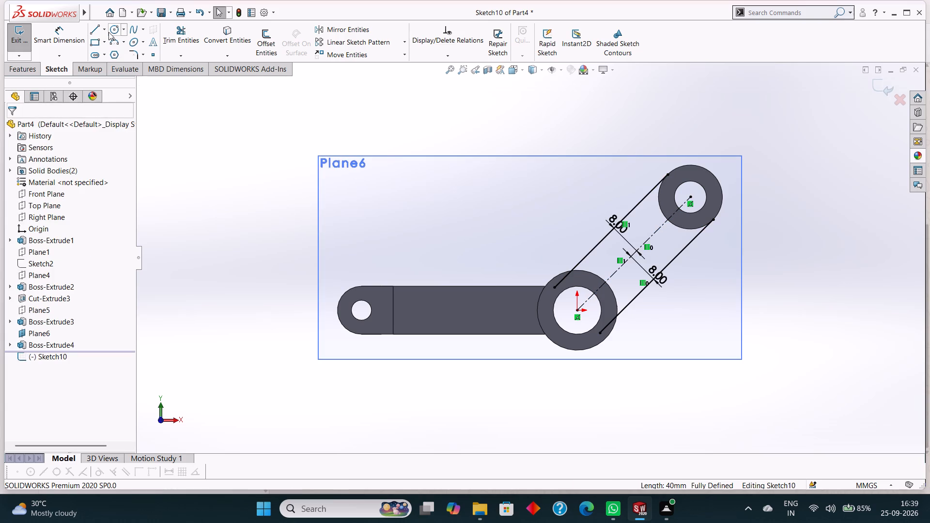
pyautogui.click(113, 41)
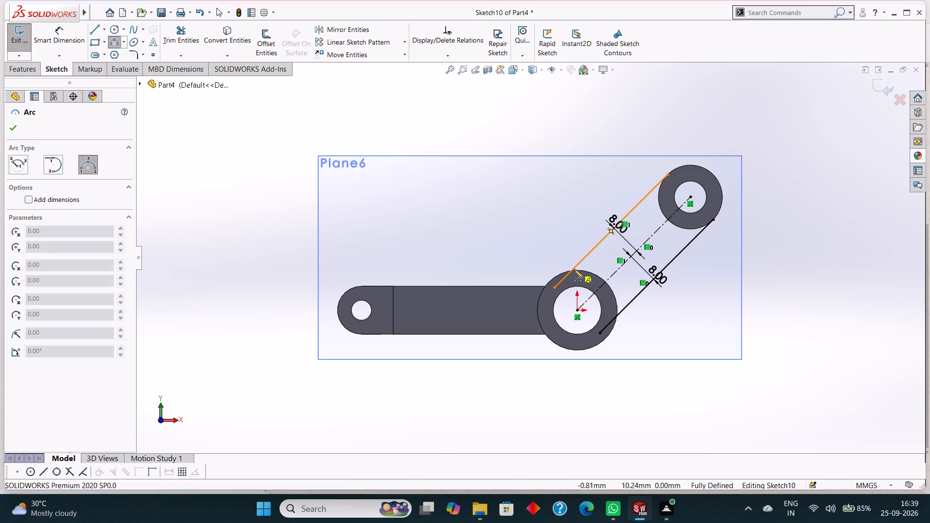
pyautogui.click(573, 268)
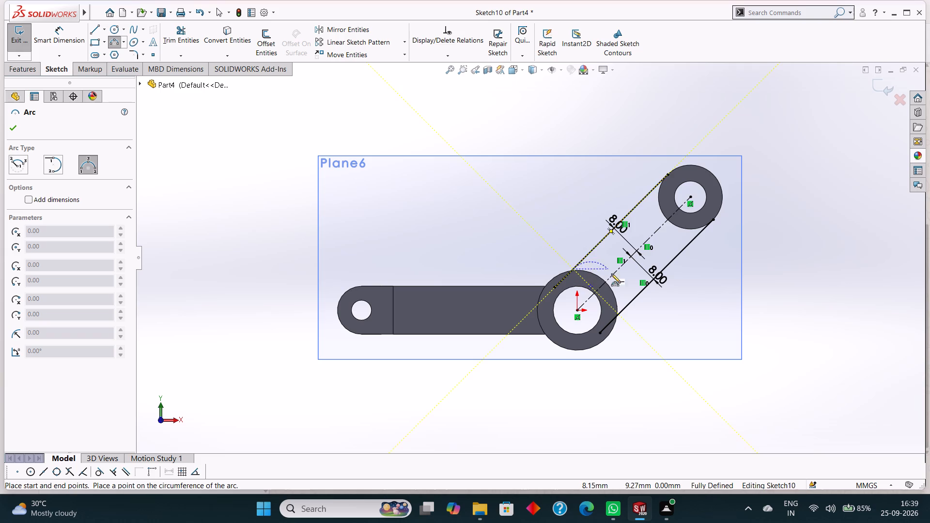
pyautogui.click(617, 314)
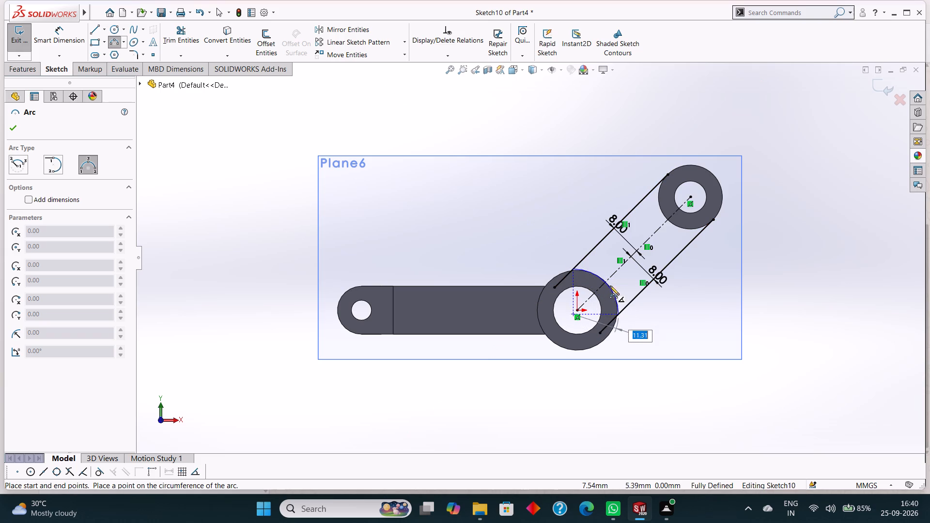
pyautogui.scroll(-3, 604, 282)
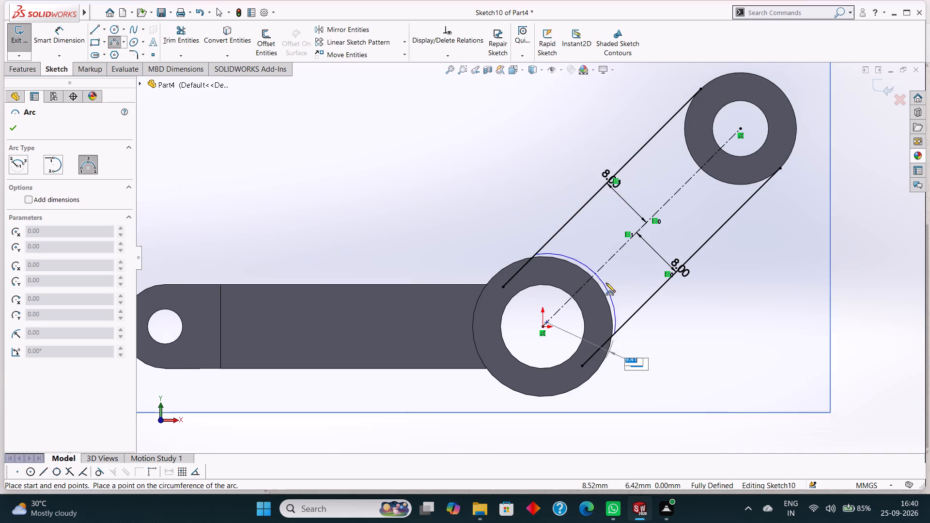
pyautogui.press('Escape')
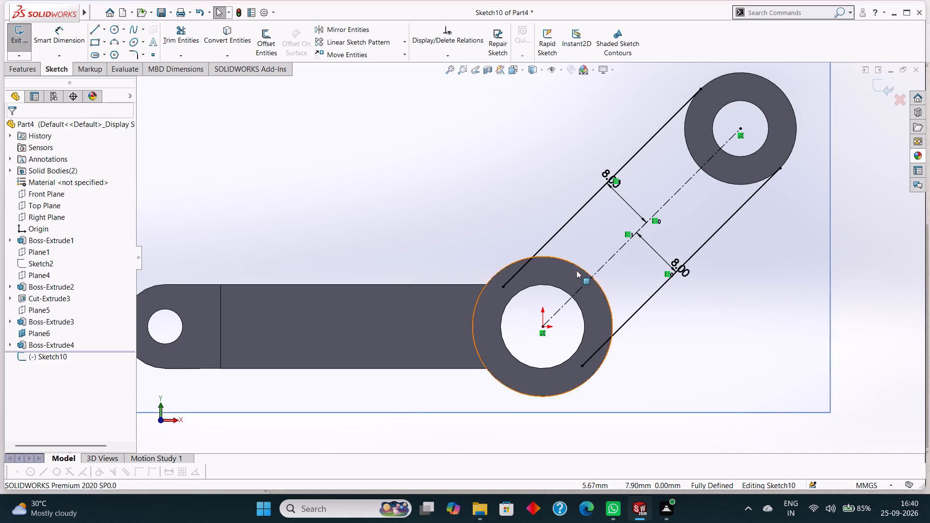
# Draw a three-point arc of 10 mm radius between the arm's two edges, following the large cylinder's outer edge.
pyautogui.click(118, 40)
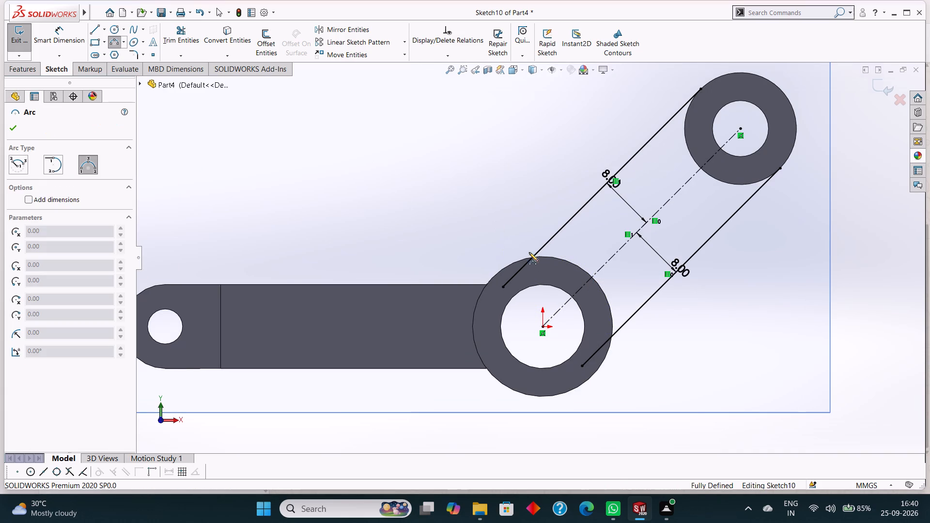
pyautogui.scroll(-6, 531, 254)
pyautogui.click(522, 255)
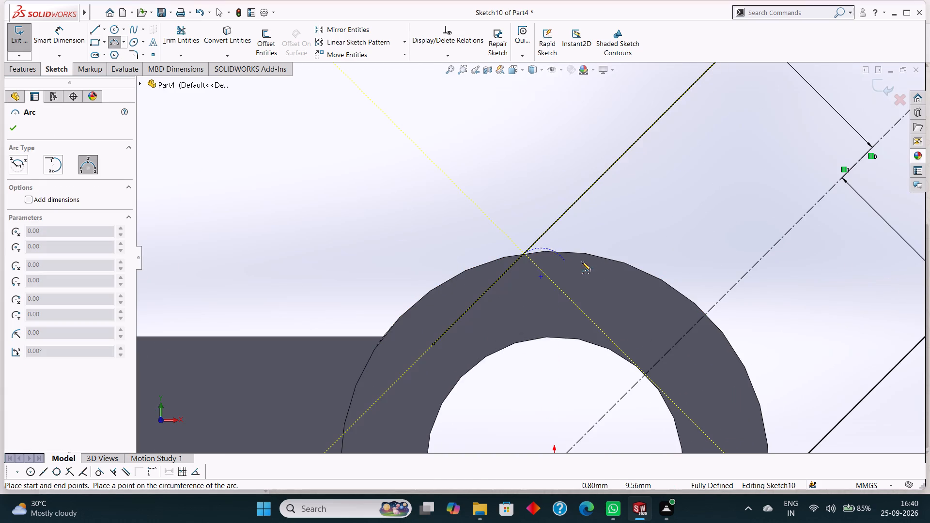
pyautogui.scroll(3, 696, 308)
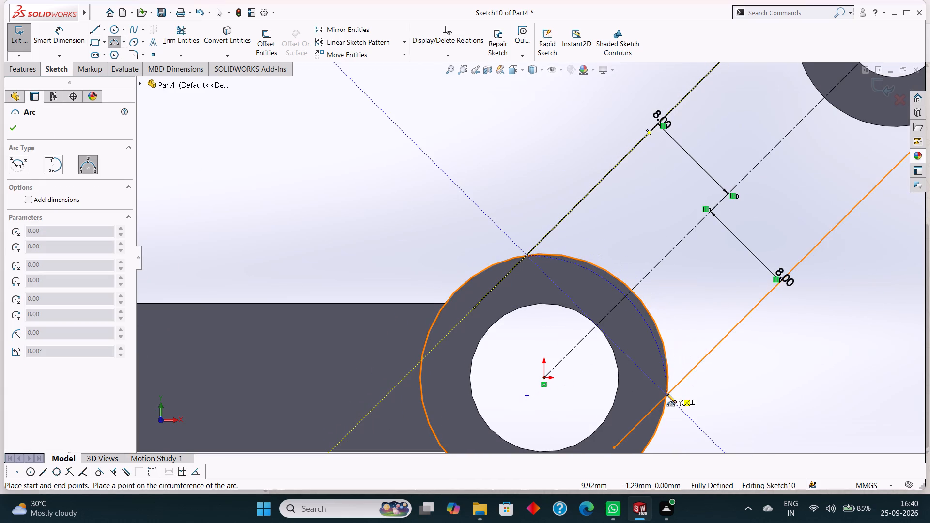
pyautogui.click(668, 393)
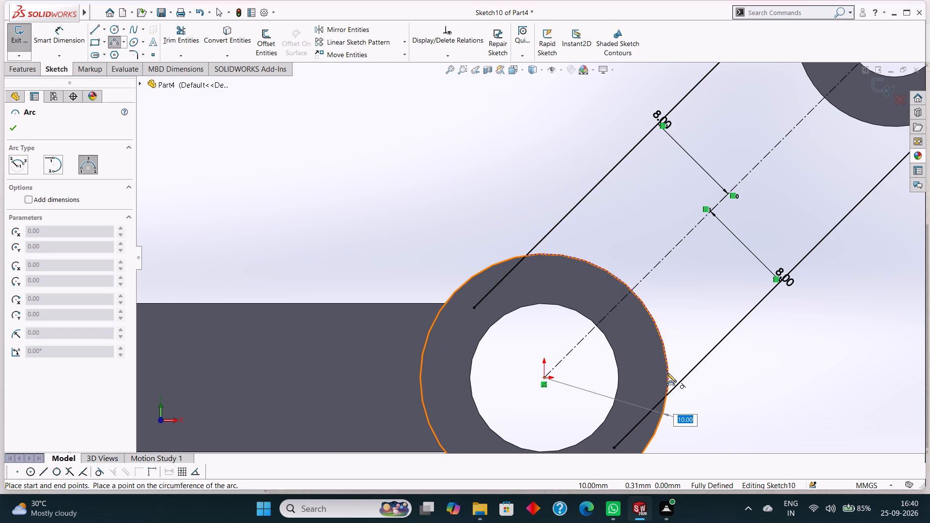
pyautogui.click(667, 357)
pyautogui.scroll(4, 668, 354)
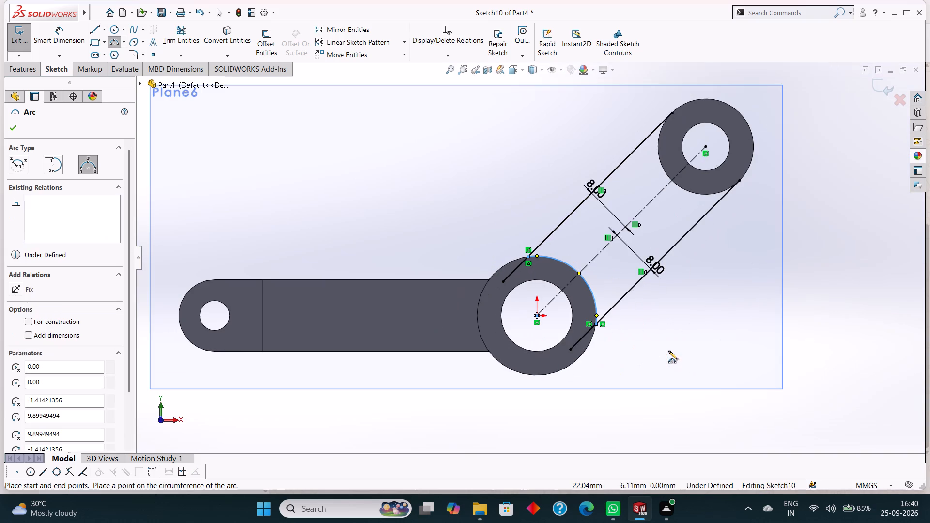
pyautogui.click(15, 130)
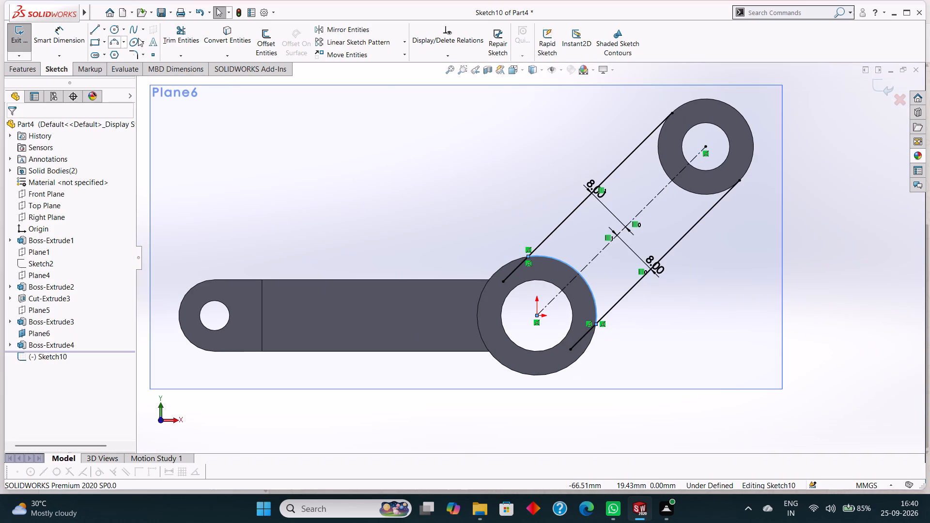
# Trim the ends of both arm edges that extend past the arc into the large cylinder.
pyautogui.click(173, 34)
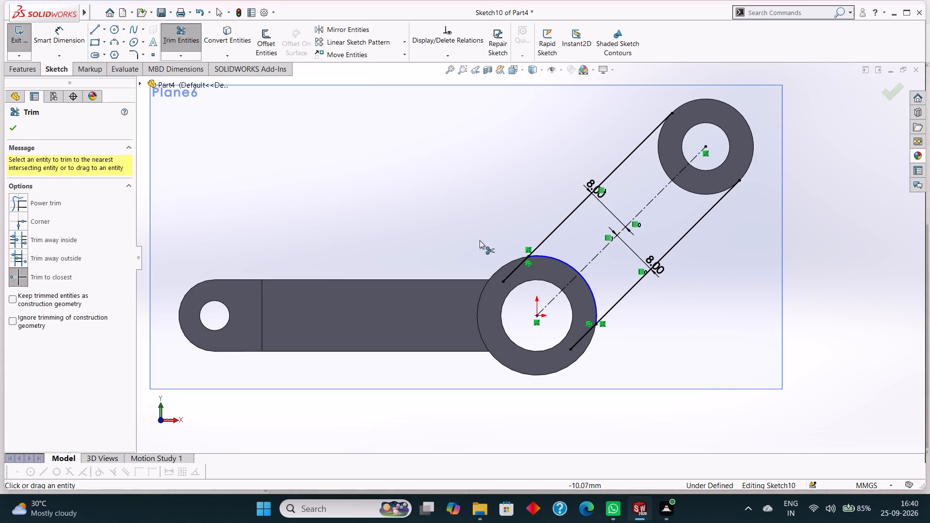
pyautogui.click(512, 273)
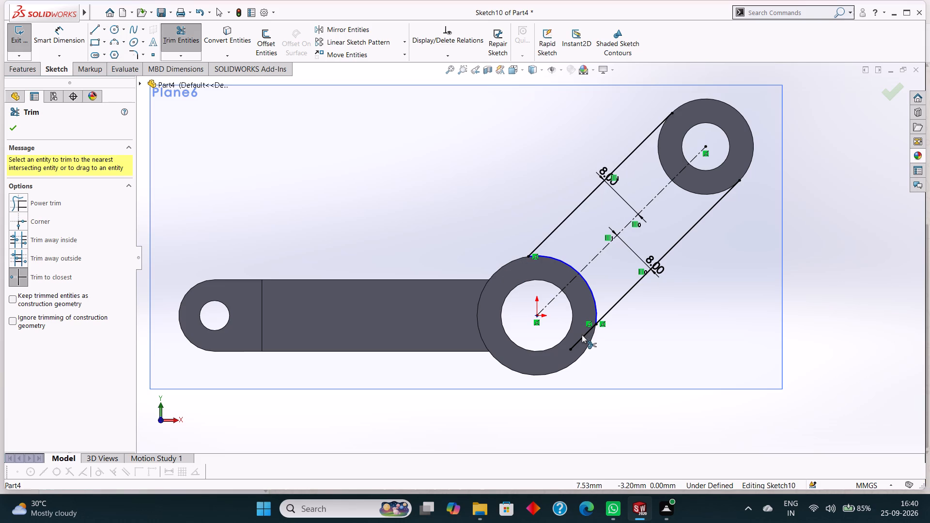
pyautogui.click(583, 336)
pyautogui.click(14, 125)
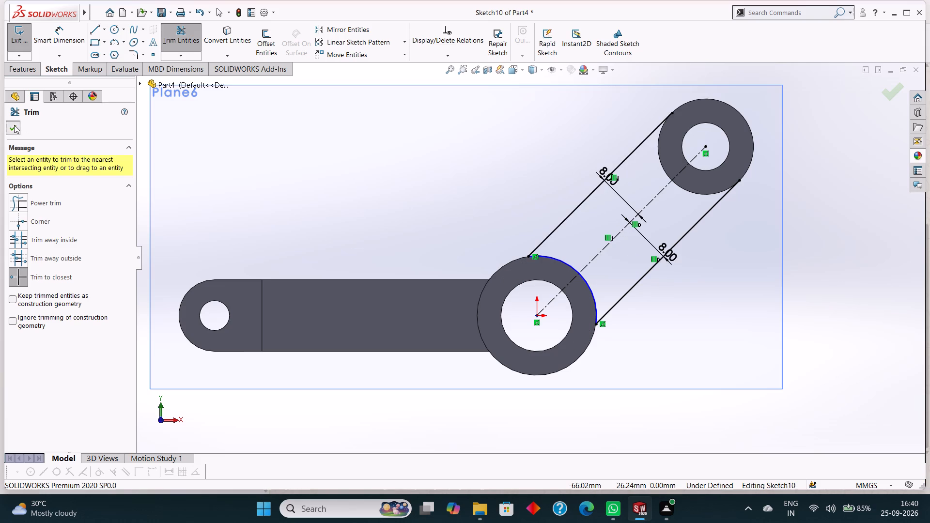
# Examine the arm profile against the two bosses in 3D and return to the view normal to Plane6.
pyautogui.click(19, 70)
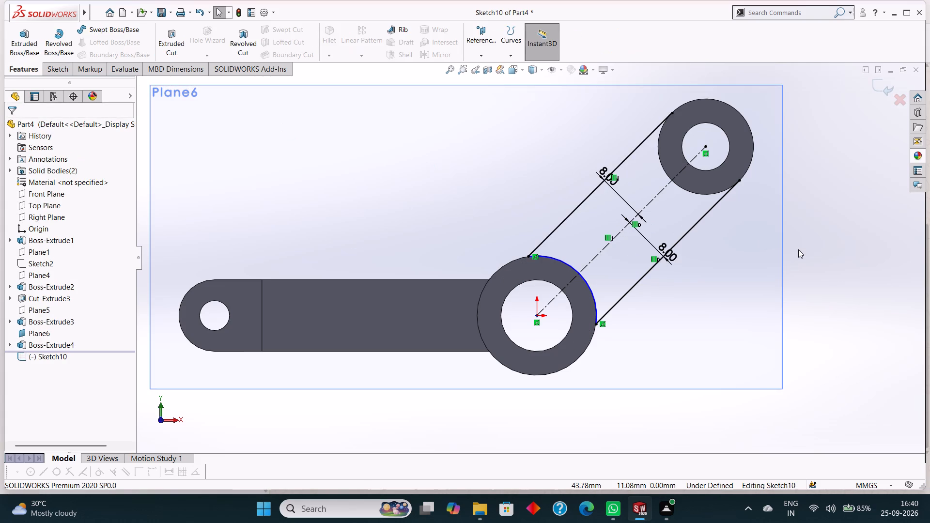
pyautogui.scroll(1, 798, 249)
pyautogui.moveTo(798, 249); pyautogui.dragTo(749, 295, button='middle')
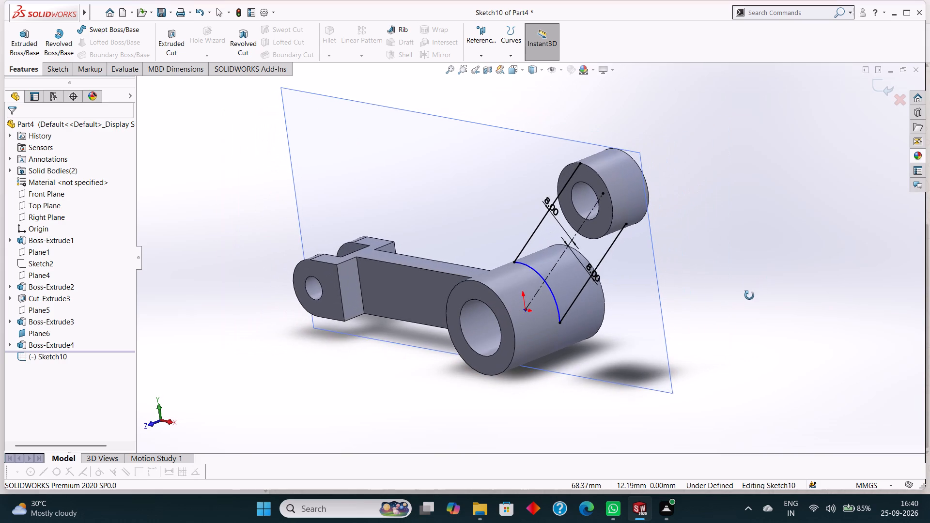
pyautogui.moveTo(749, 295); pyautogui.dragTo(750, 295, button='middle')
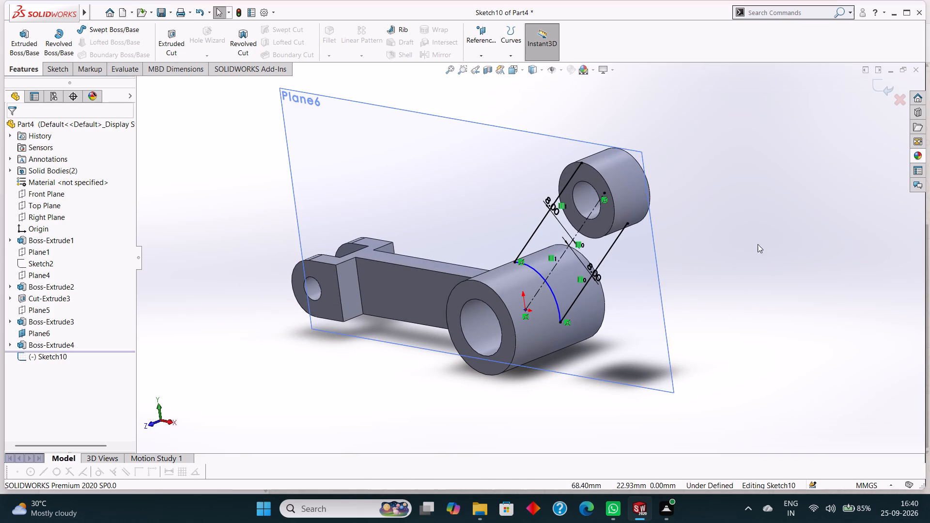
pyautogui.moveTo(774, 247); pyautogui.dragTo(802, 209, button='middle')
pyautogui.click(517, 145)
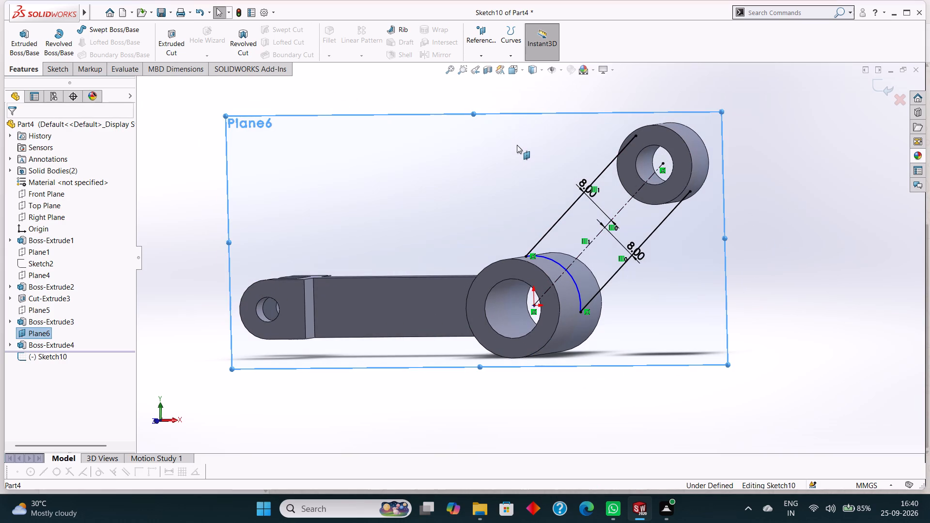
pyautogui.hotkey('ctrl', '8')
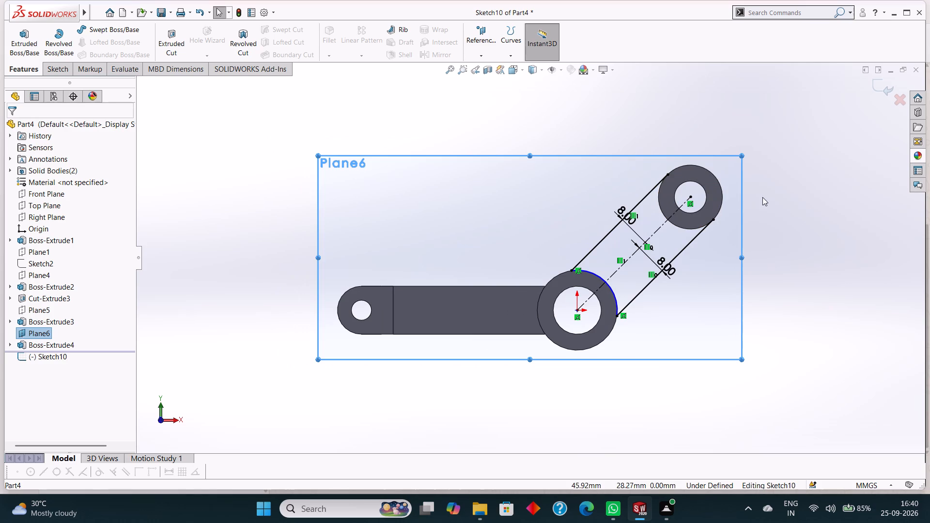
pyautogui.rightClick(522, 190)
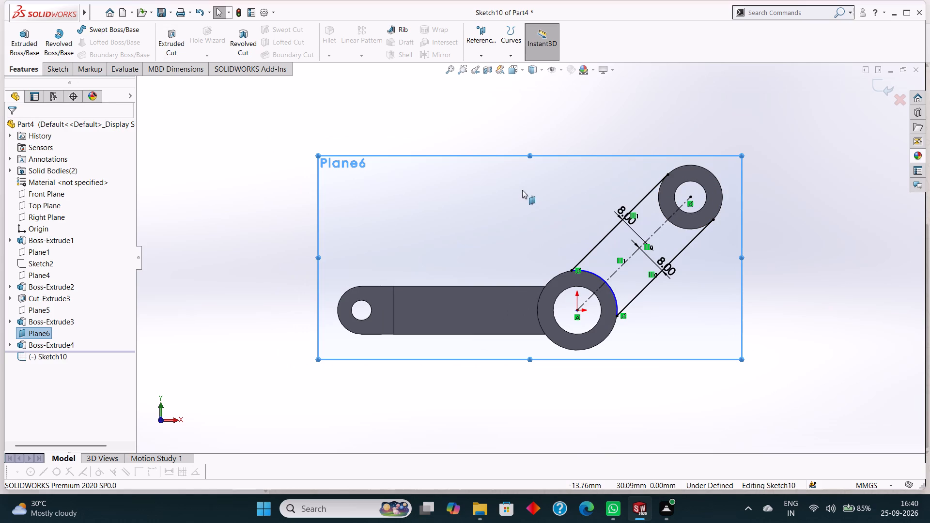
pyautogui.press('Escape')
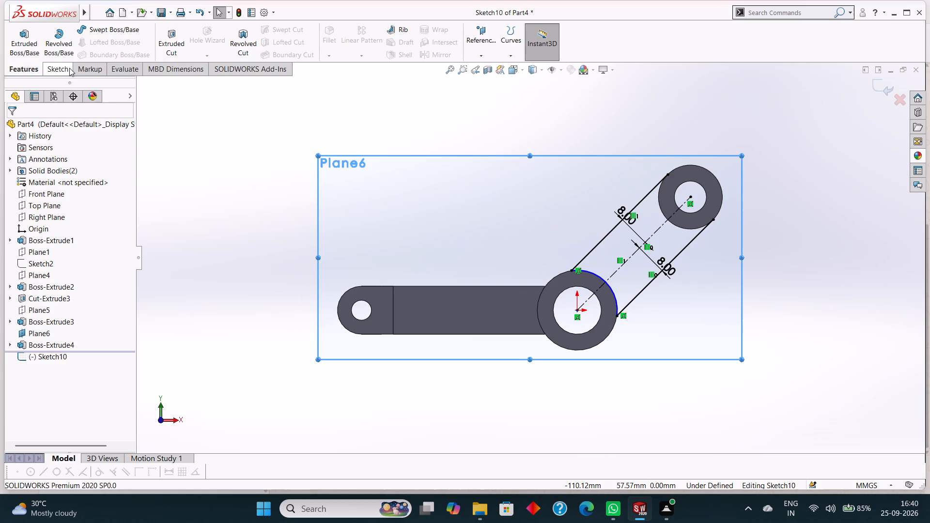
# Close the arm profile with a three-point arc of 8 mm radius between the edge endpoints, following the small boss's inner-facing outline.
pyautogui.click(69, 68)
pyautogui.click(112, 38)
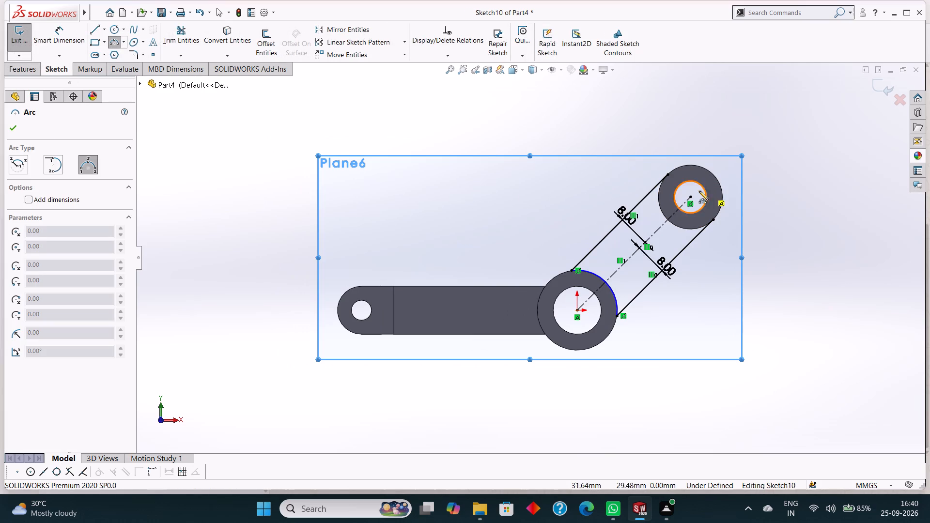
pyautogui.click(669, 176)
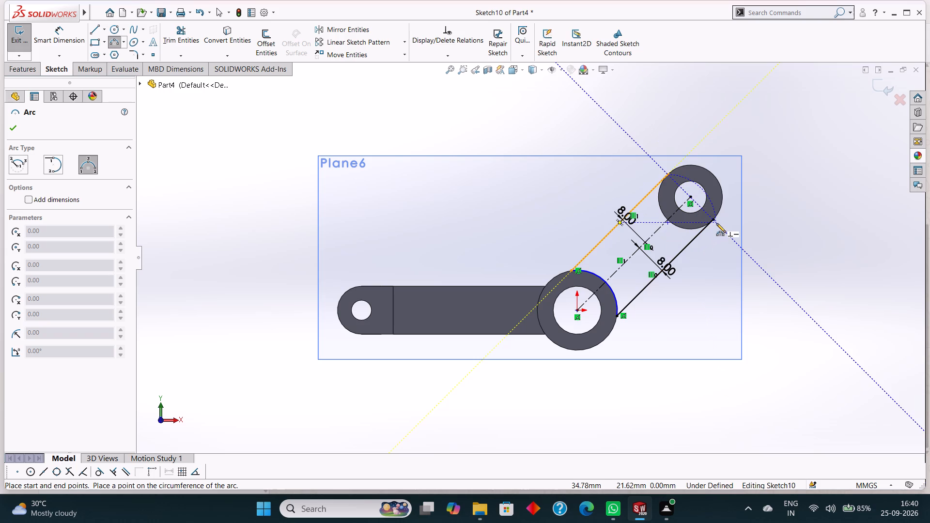
pyautogui.click(713, 219)
pyautogui.click(684, 228)
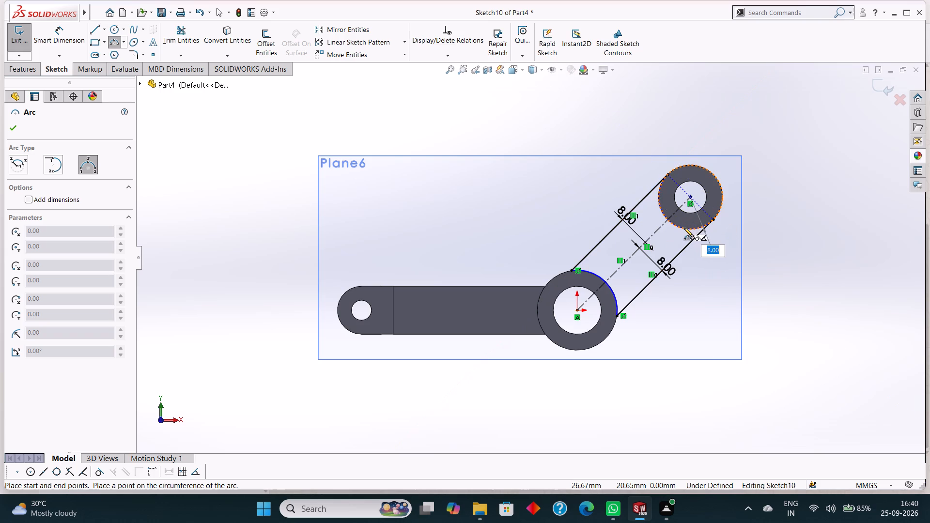
pyautogui.click(16, 127)
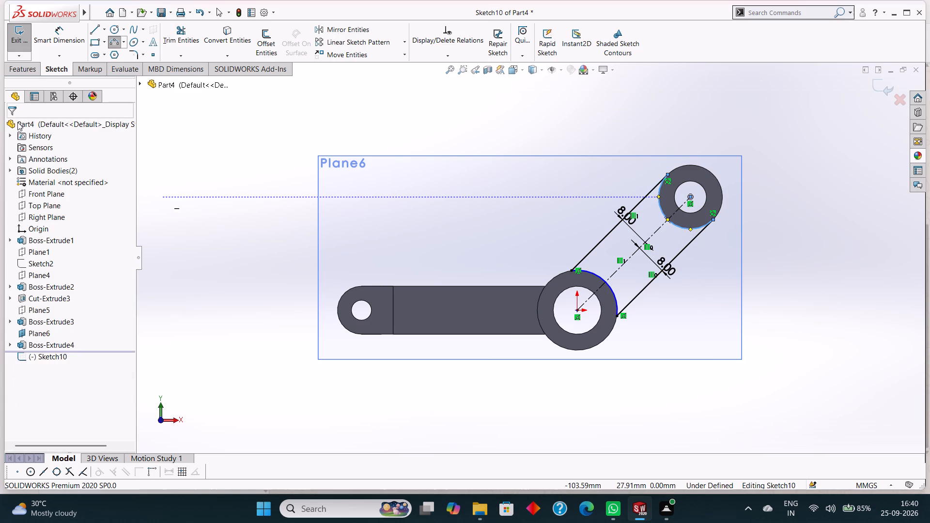
# Extrude the sloping arm profile as a boss with a Mid Plane end condition and a 5 mm depth, merging the result.
pyautogui.click(32, 71)
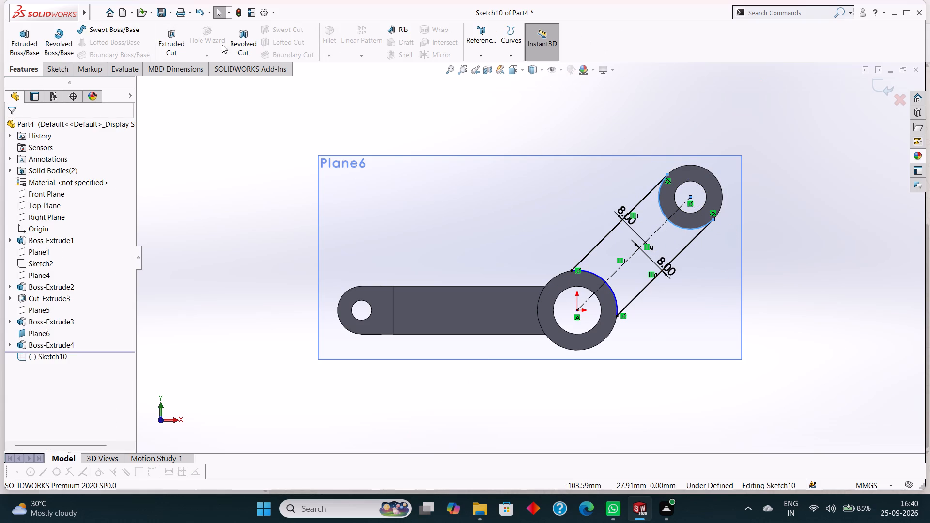
pyautogui.click(25, 36)
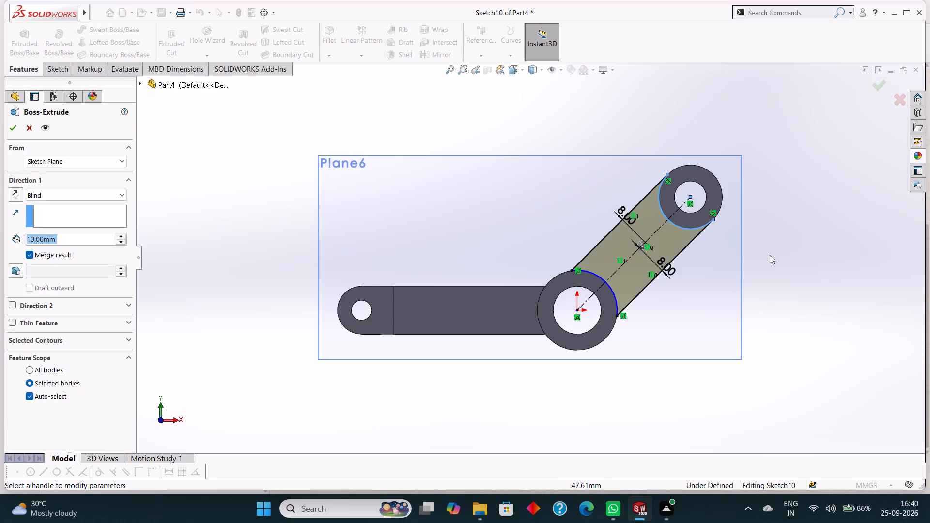
pyautogui.scroll(1, 770, 255)
pyautogui.moveTo(770, 255); pyautogui.dragTo(733, 298, button='middle')
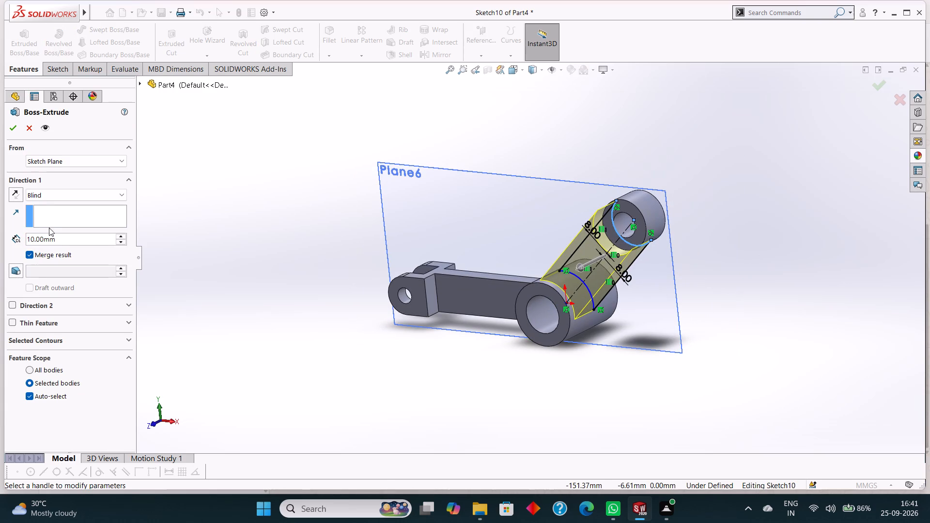
pyautogui.click(60, 192)
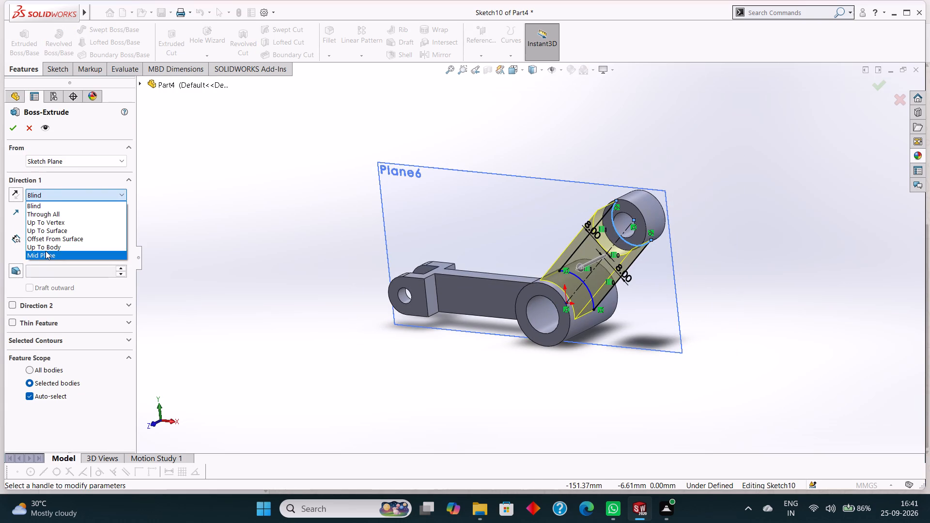
pyautogui.click(46, 251)
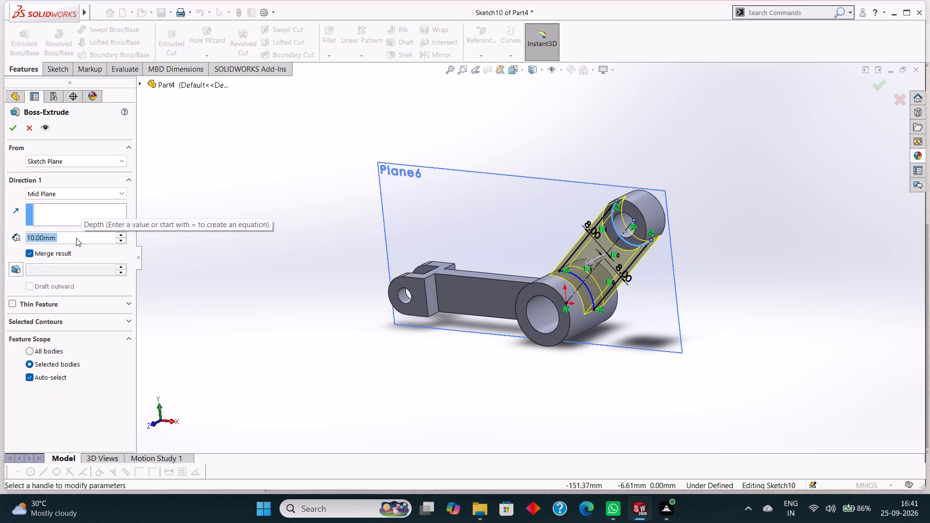
pyautogui.press('5')
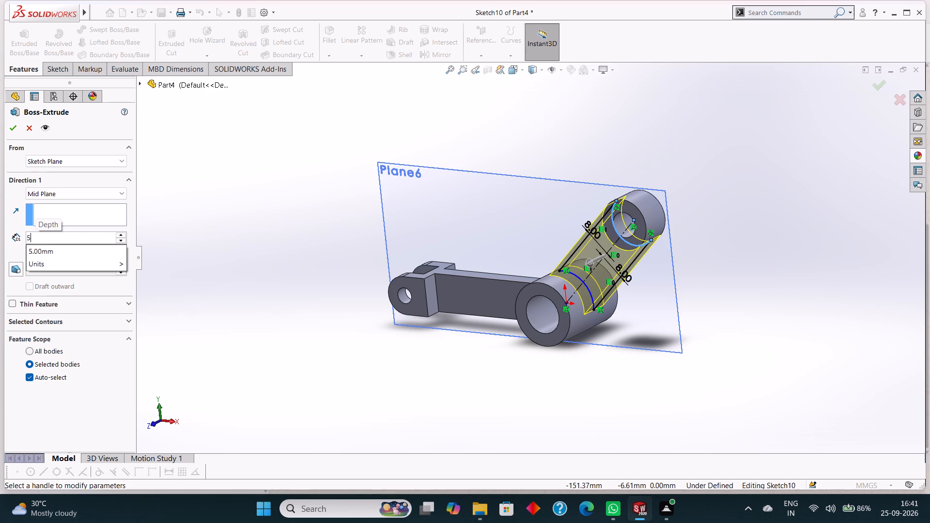
pyautogui.press('Return')
pyautogui.scroll(-1, 240, 402)
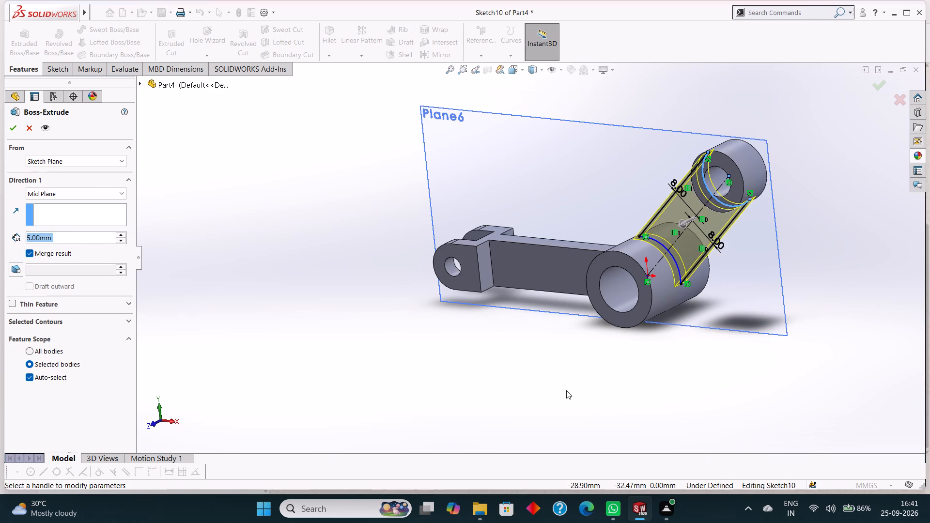
pyautogui.moveTo(566, 390); pyautogui.dragTo(635, 435, button='middle')
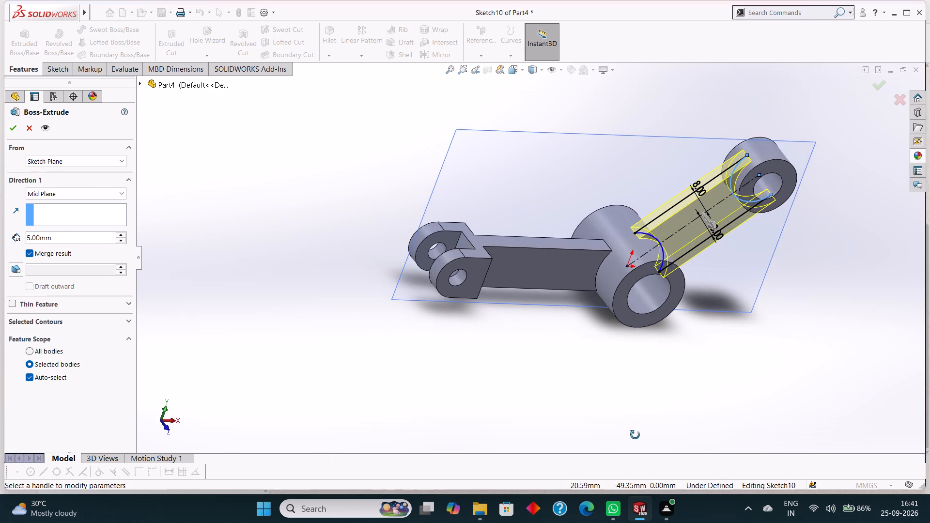
pyautogui.moveTo(635, 435); pyautogui.dragTo(637, 436, button='middle')
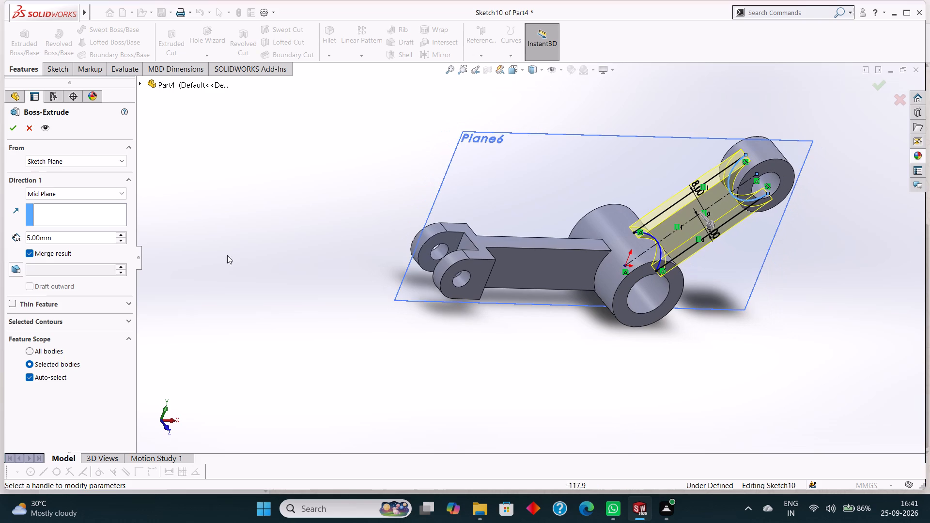
pyautogui.click(15, 130)
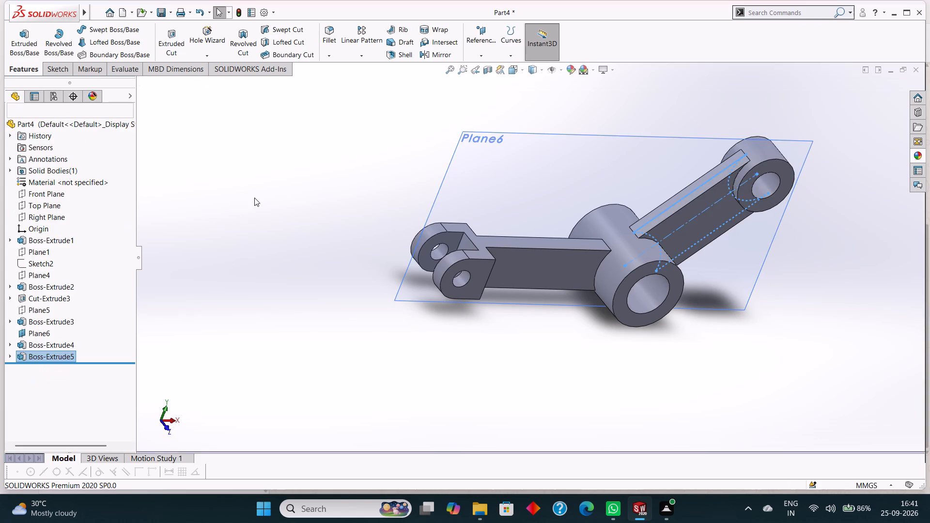
# Hide Plane6 so that only the solid lever model is displayed.
pyautogui.click(254, 198)
pyautogui.moveTo(272, 206); pyautogui.dragTo(279, 225, button='middle')
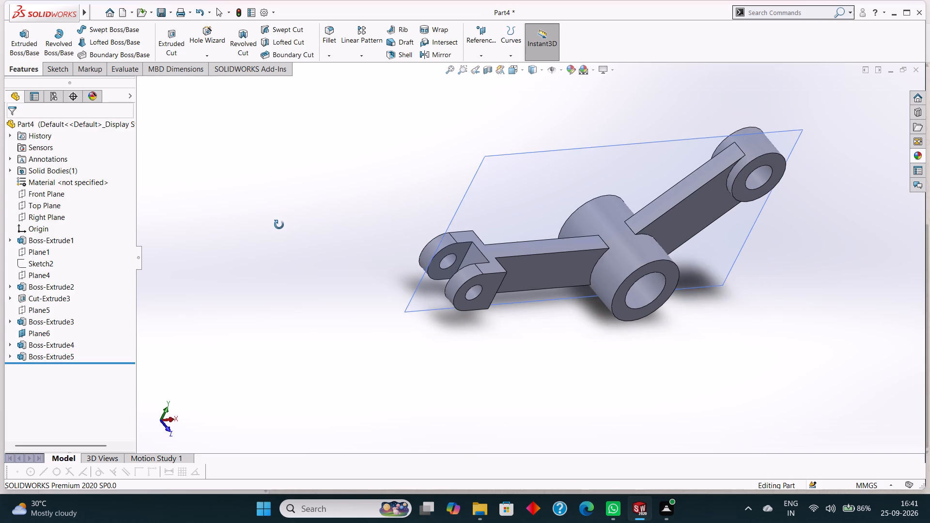
pyautogui.moveTo(279, 225); pyautogui.dragTo(279, 225, button='middle')
pyautogui.moveTo(303, 241); pyautogui.dragTo(290, 205, button='middle')
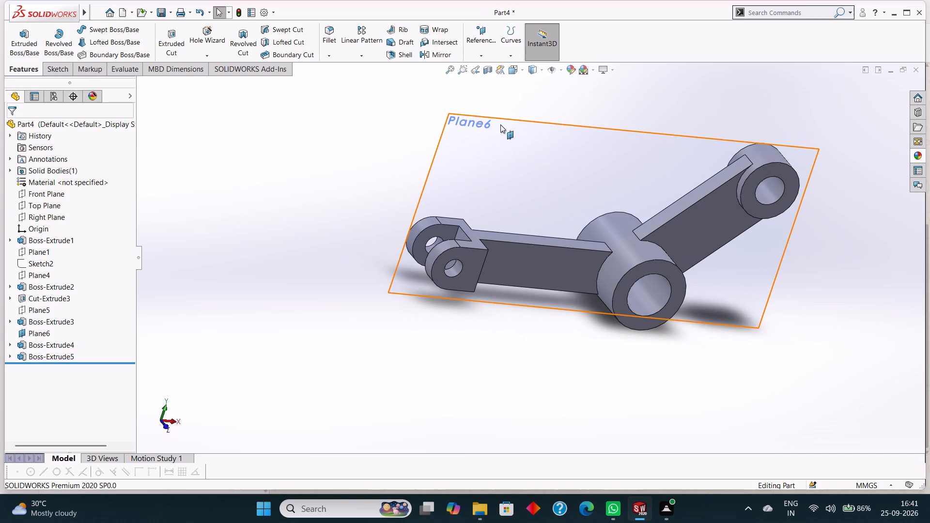
pyautogui.rightClick(501, 122)
pyautogui.click(537, 107)
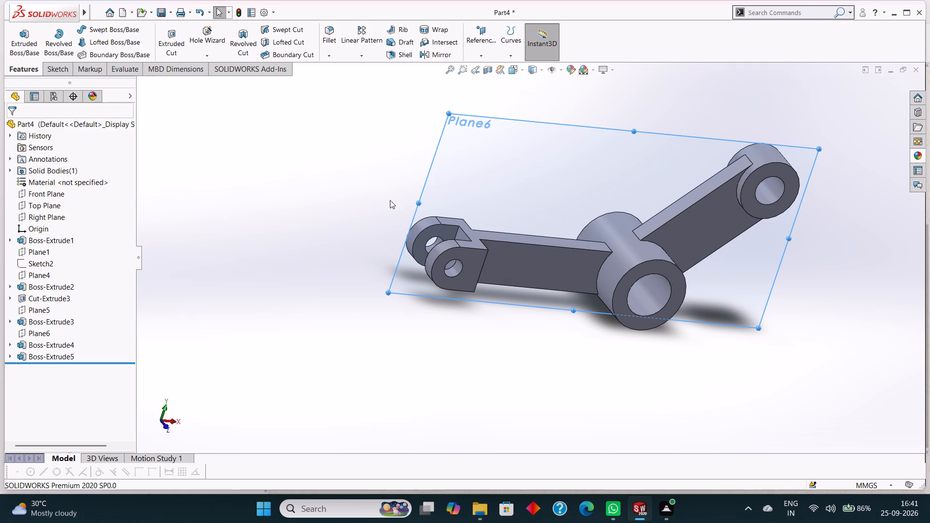
# Examine the finished lever from several angles, checking the forked tab, both arms and the two hollow bosses.
pyautogui.moveTo(364, 213); pyautogui.dragTo(373, 218, button='middle')
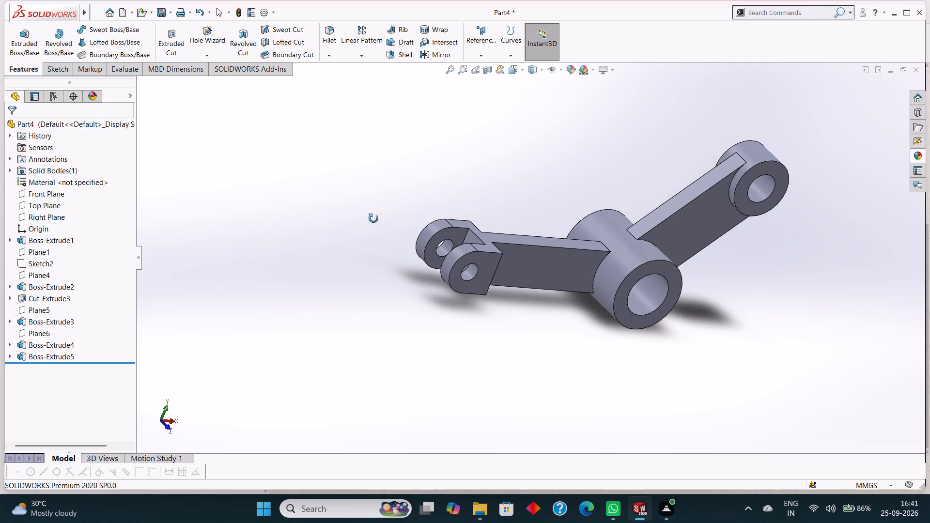
pyautogui.moveTo(373, 218); pyautogui.dragTo(367, 215, button='middle')
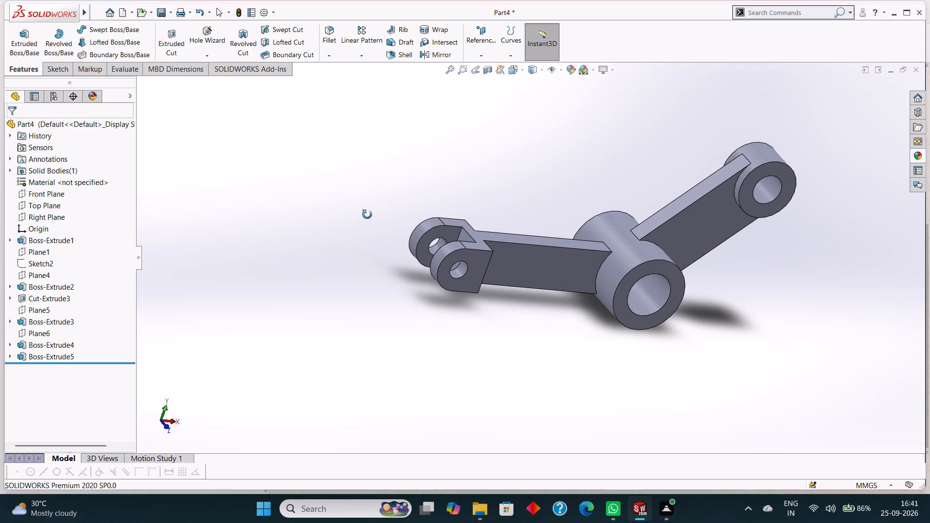
pyautogui.moveTo(367, 215); pyautogui.dragTo(361, 205, button='middle')
pyautogui.scroll(1, 361, 205)
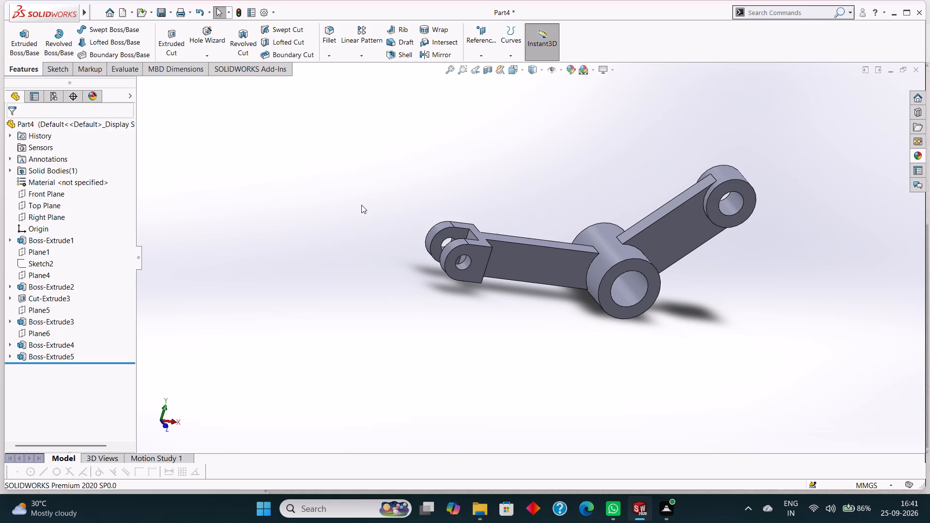
pyautogui.moveTo(361, 205); pyautogui.dragTo(342, 202, button='middle')
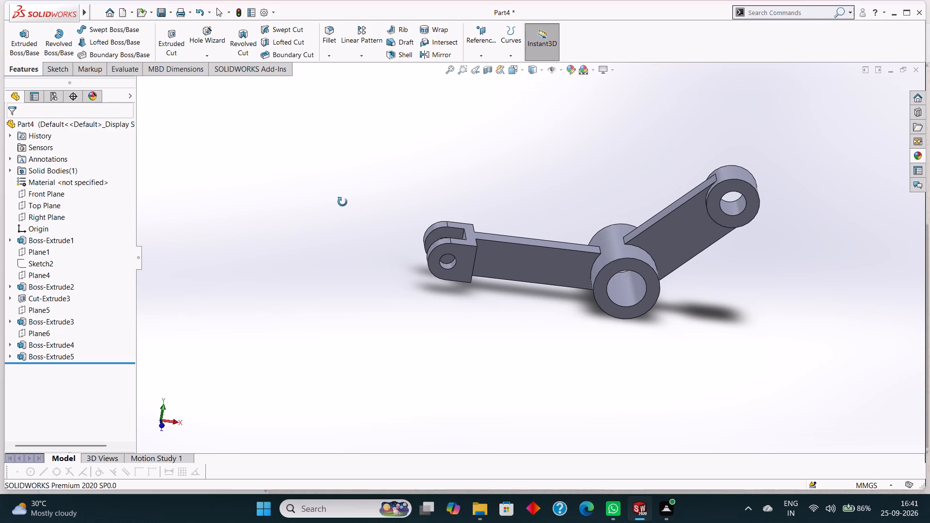
pyautogui.moveTo(342, 202); pyautogui.dragTo(323, 201, button='middle')
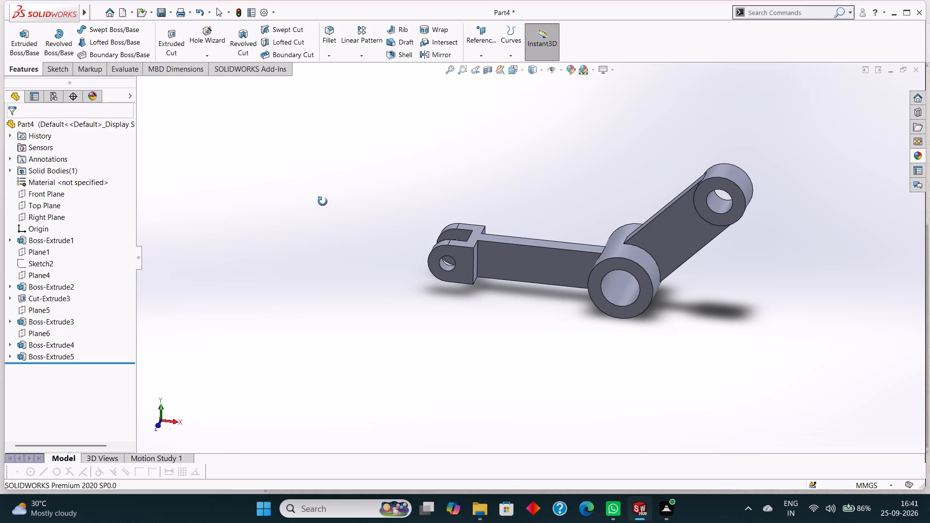
pyautogui.moveTo(323, 201); pyautogui.dragTo(327, 208, button='middle')
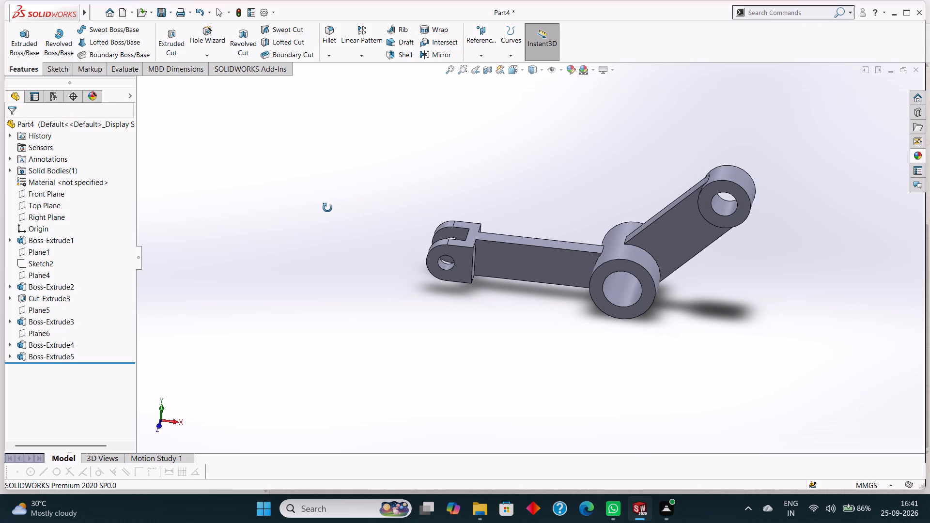
pyautogui.moveTo(327, 208); pyautogui.dragTo(327, 206, button='middle')
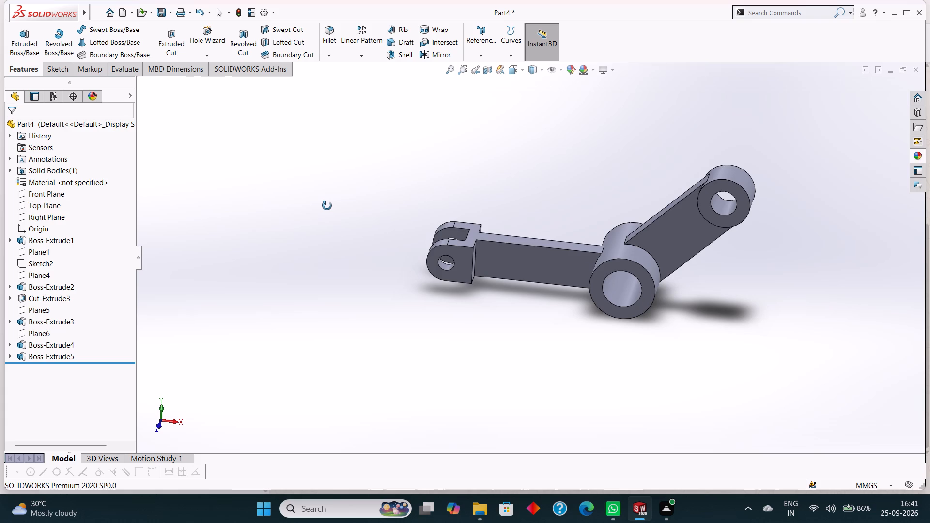
pyautogui.moveTo(327, 206); pyautogui.dragTo(323, 202, button='middle')
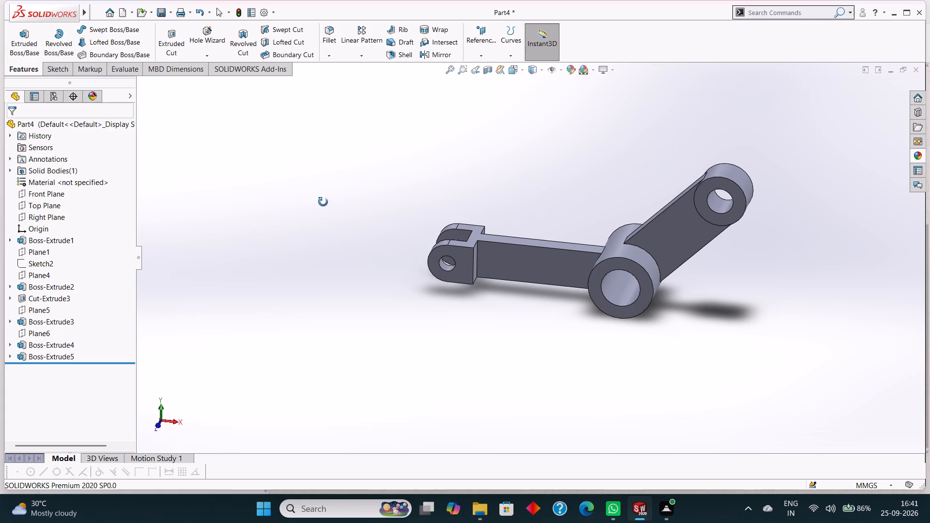
pyautogui.moveTo(323, 202); pyautogui.dragTo(321, 207, button='middle')
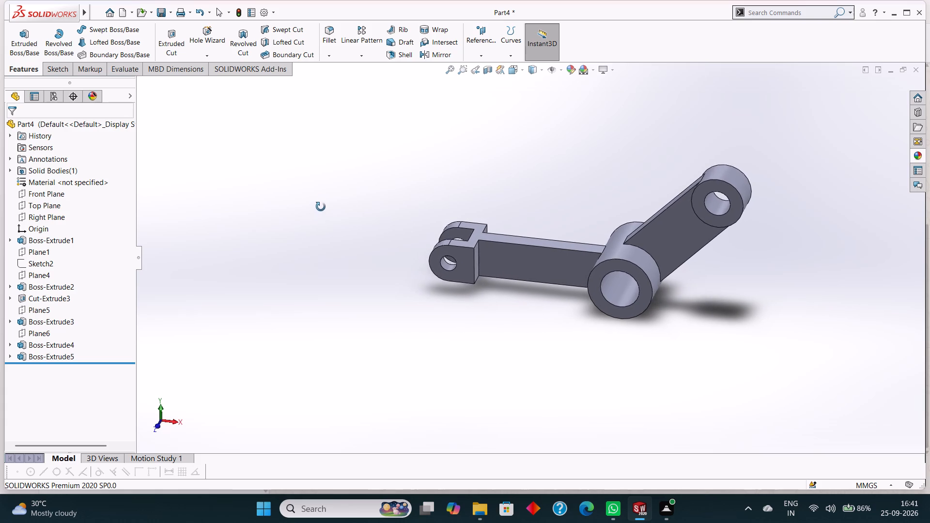
pyautogui.moveTo(321, 207); pyautogui.dragTo(319, 221, button='middle')
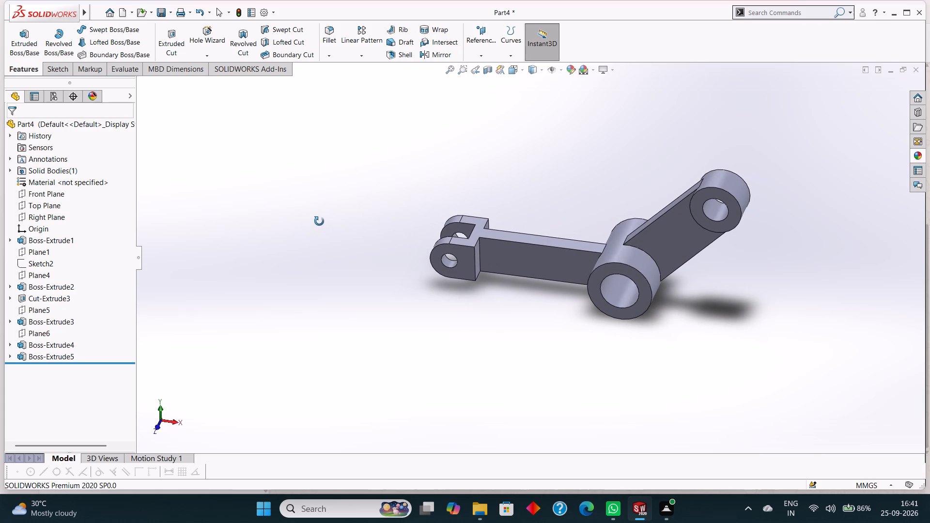
pyautogui.moveTo(319, 221); pyautogui.dragTo(319, 216, button='middle')
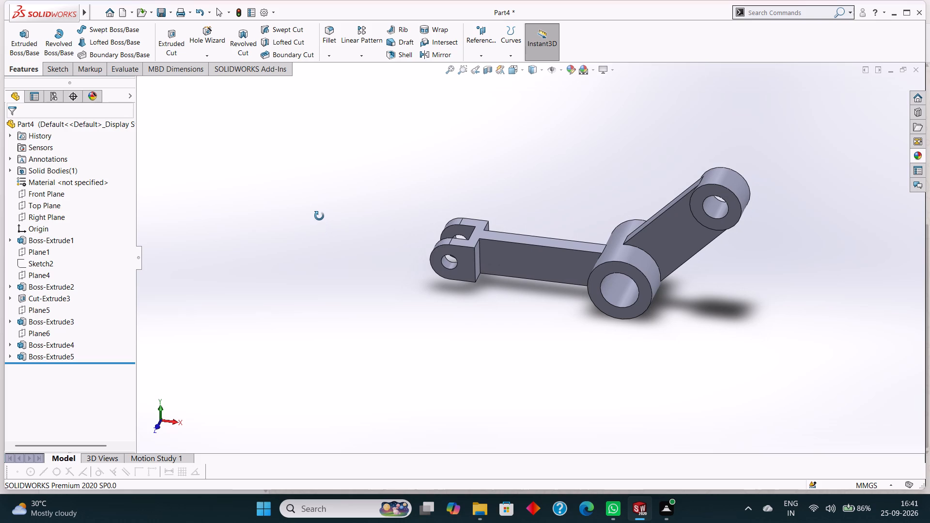
pyautogui.moveTo(319, 216); pyautogui.dragTo(328, 217, button='middle')
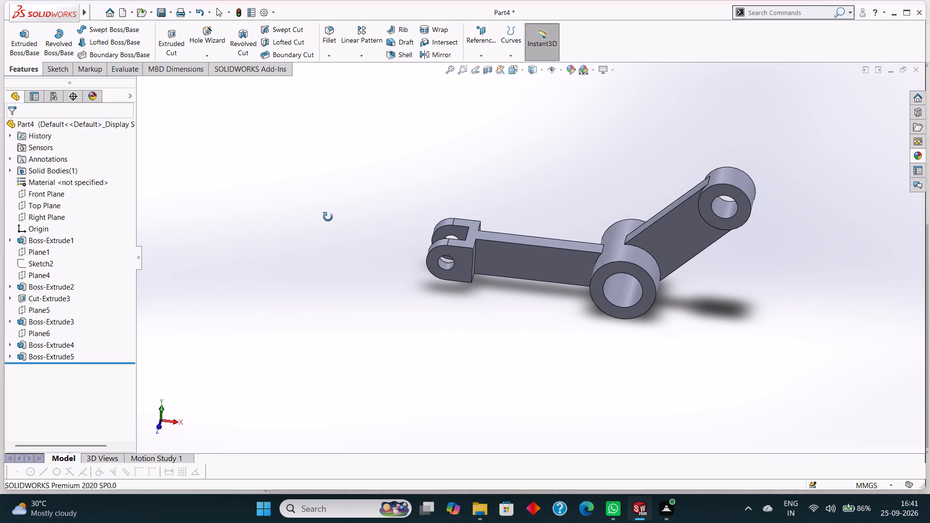
pyautogui.moveTo(328, 217); pyautogui.dragTo(332, 218, button='middle')
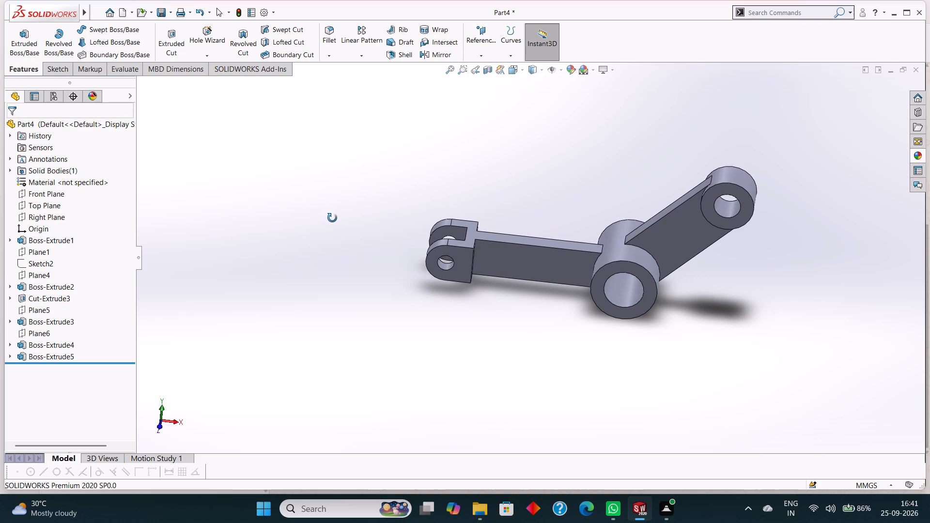
pyautogui.moveTo(332, 218); pyautogui.dragTo(330, 222, button='middle')
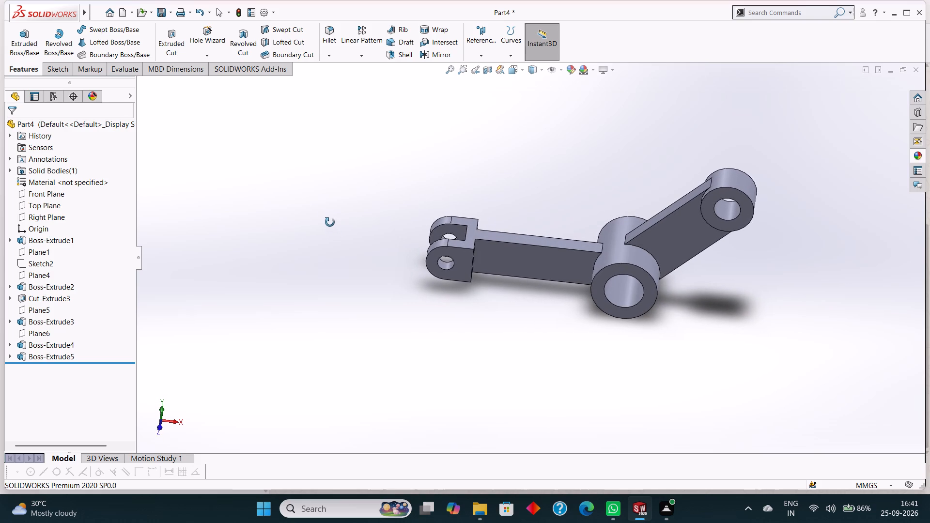
pyautogui.moveTo(330, 222); pyautogui.dragTo(328, 232, button='middle')
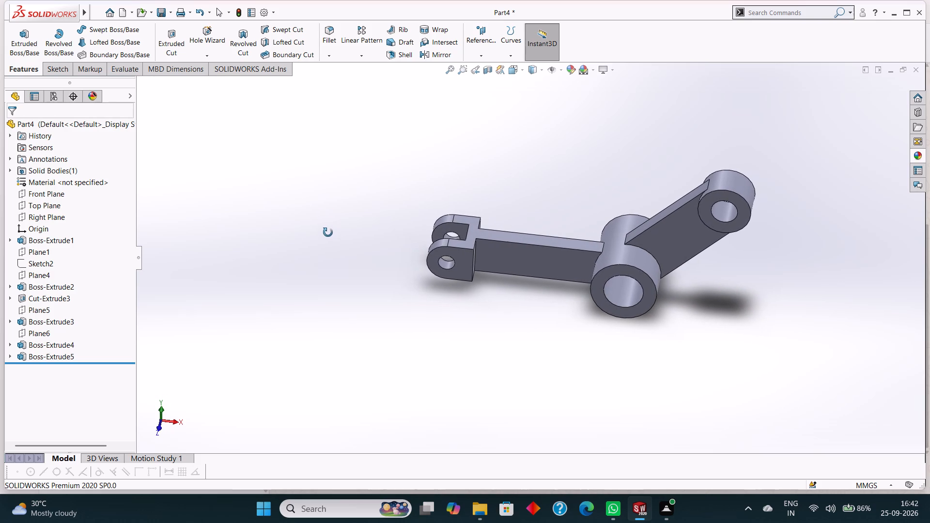
pyautogui.moveTo(328, 232); pyautogui.dragTo(327, 233, button='middle')
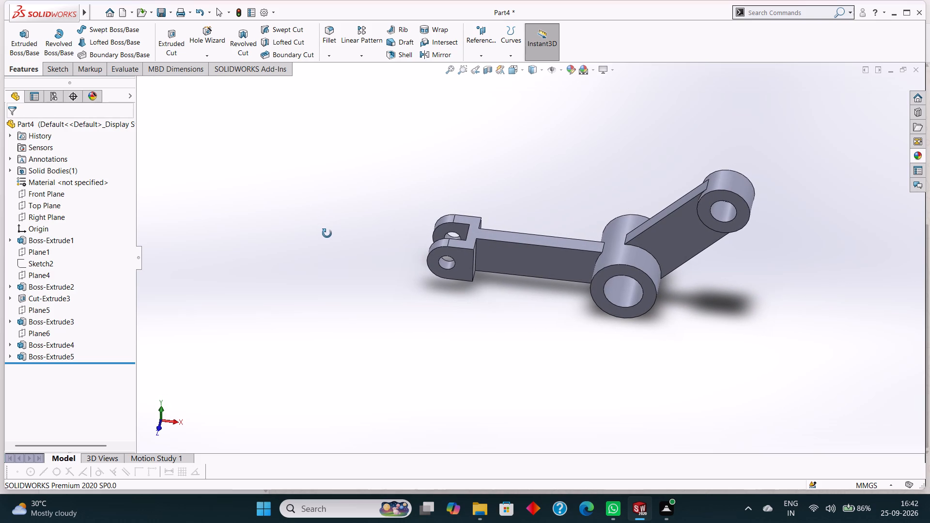
pyautogui.moveTo(327, 233); pyautogui.dragTo(327, 243, button='middle')
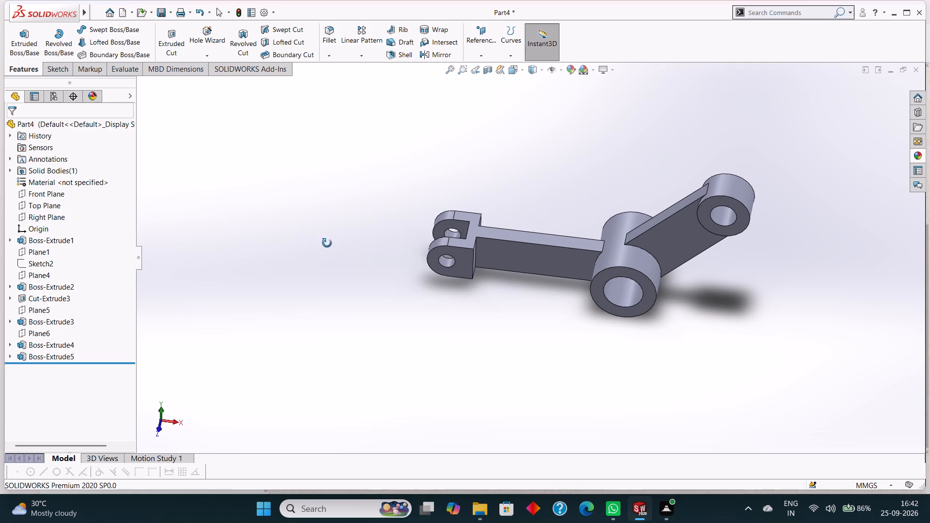
pyautogui.moveTo(327, 243); pyautogui.dragTo(326, 240, button='middle')
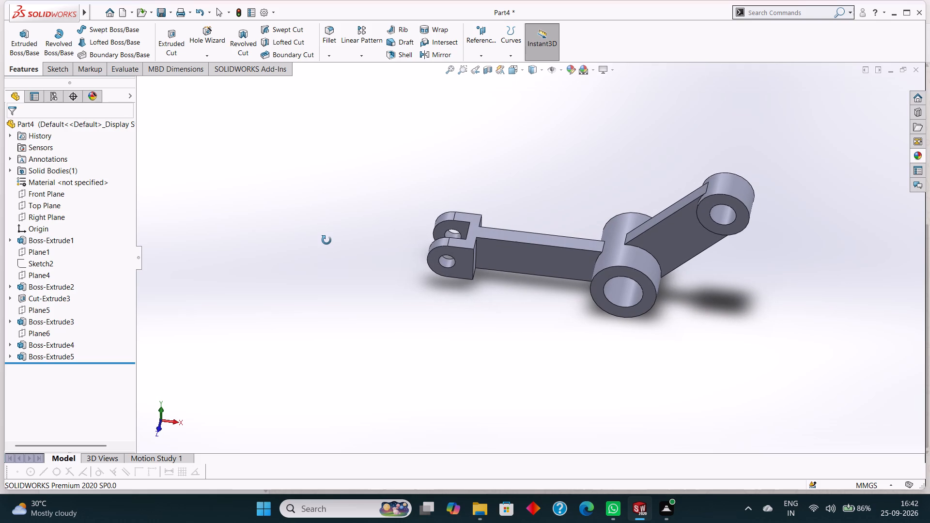
pyautogui.moveTo(326, 240); pyautogui.dragTo(334, 275, button='middle')
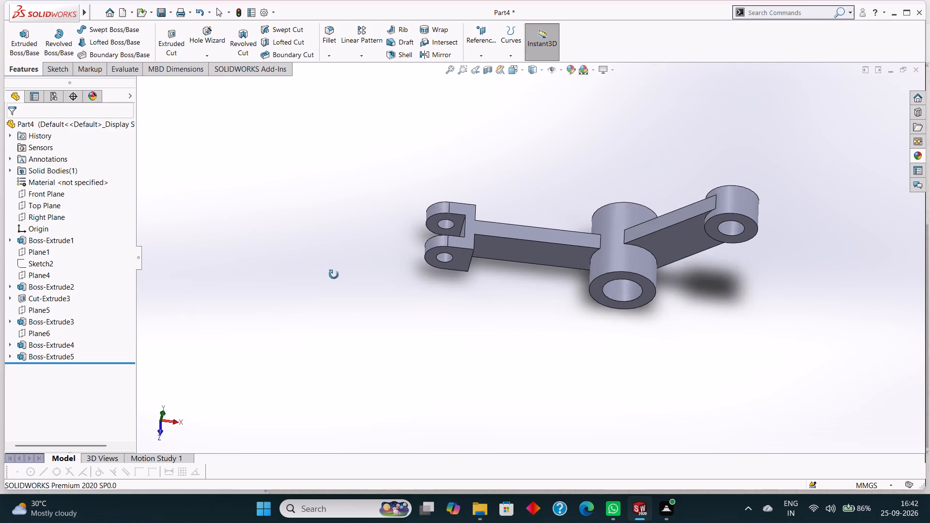
pyautogui.moveTo(334, 275); pyautogui.dragTo(325, 272, button='middle')
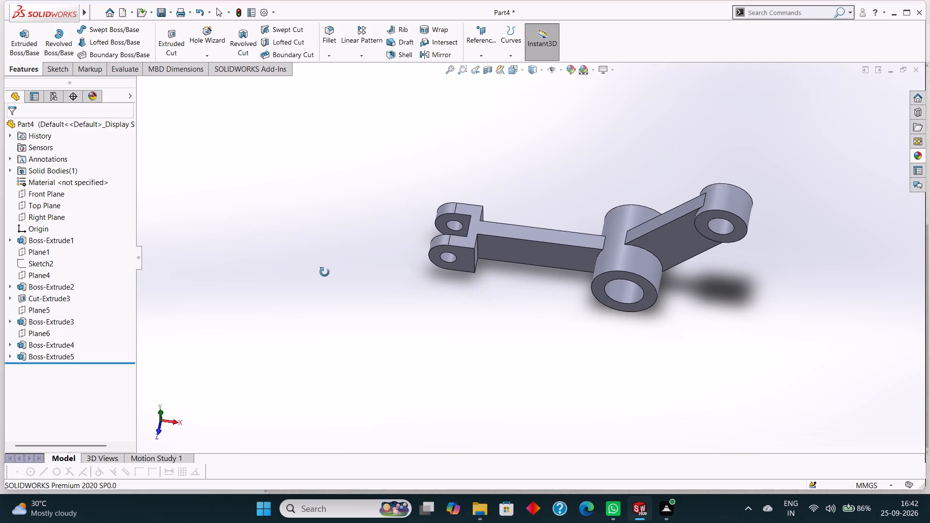
pyautogui.moveTo(325, 272); pyautogui.dragTo(323, 282, button='middle')
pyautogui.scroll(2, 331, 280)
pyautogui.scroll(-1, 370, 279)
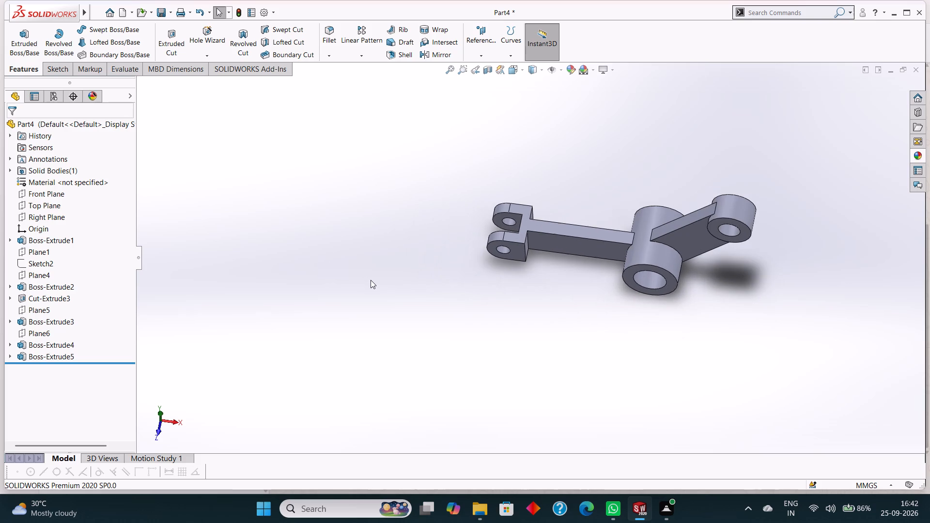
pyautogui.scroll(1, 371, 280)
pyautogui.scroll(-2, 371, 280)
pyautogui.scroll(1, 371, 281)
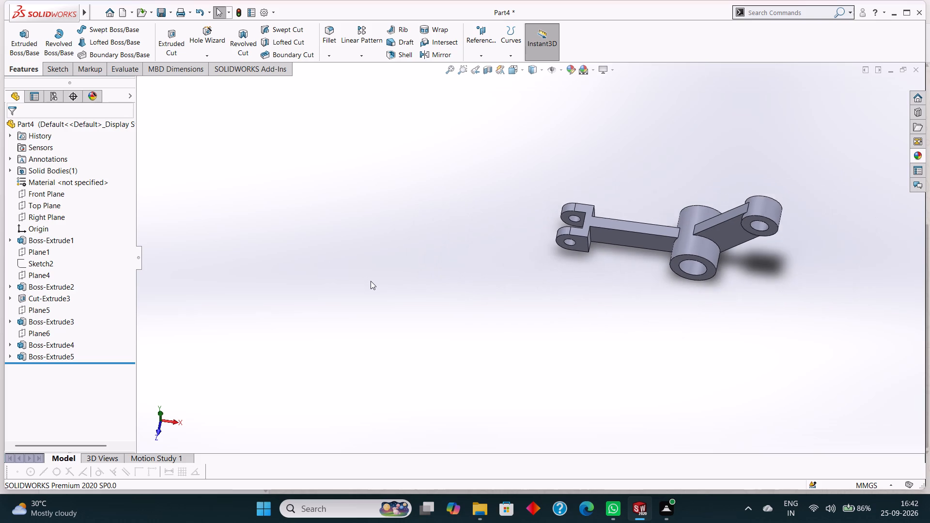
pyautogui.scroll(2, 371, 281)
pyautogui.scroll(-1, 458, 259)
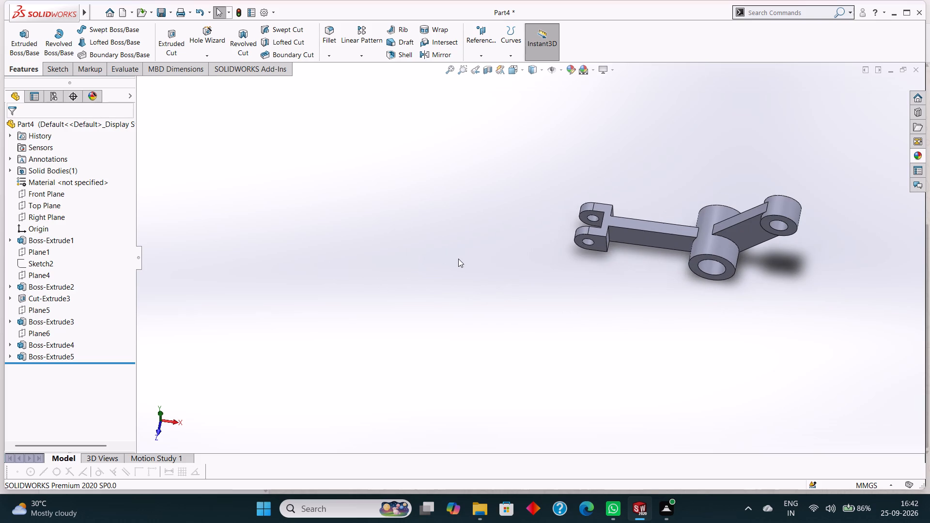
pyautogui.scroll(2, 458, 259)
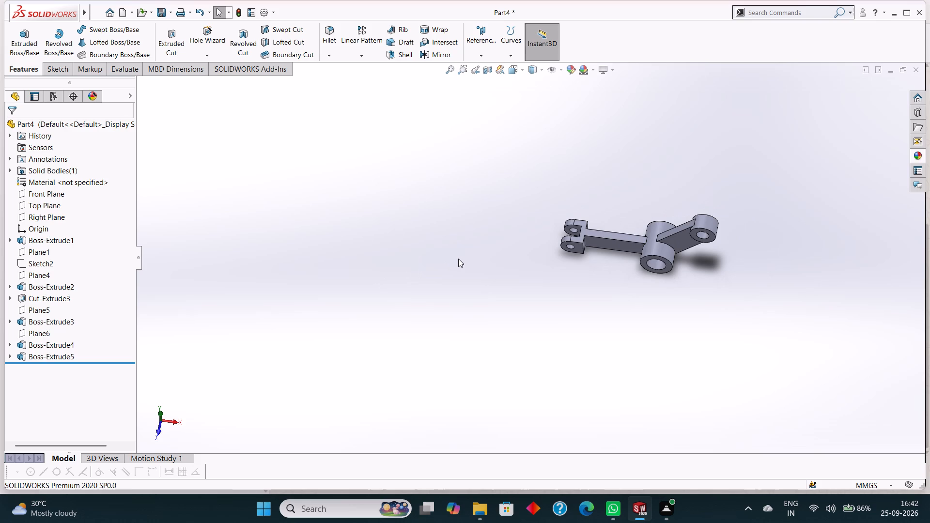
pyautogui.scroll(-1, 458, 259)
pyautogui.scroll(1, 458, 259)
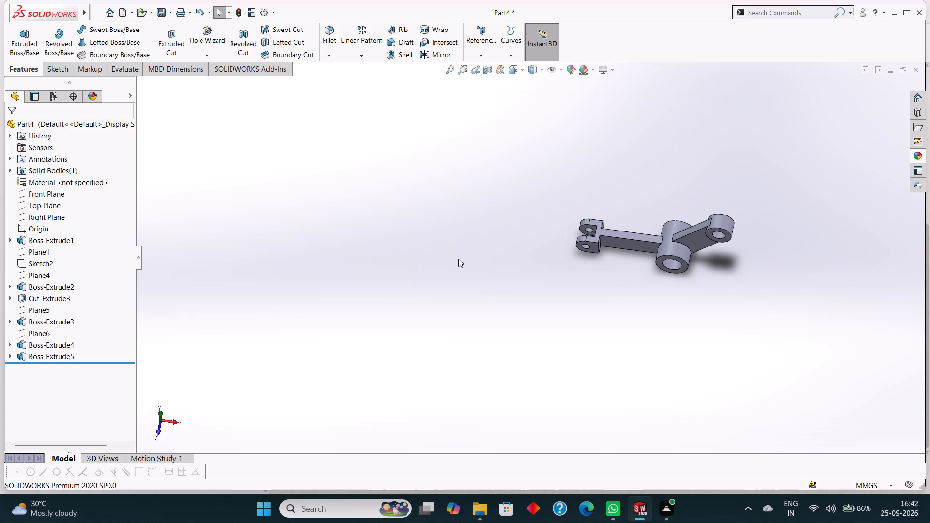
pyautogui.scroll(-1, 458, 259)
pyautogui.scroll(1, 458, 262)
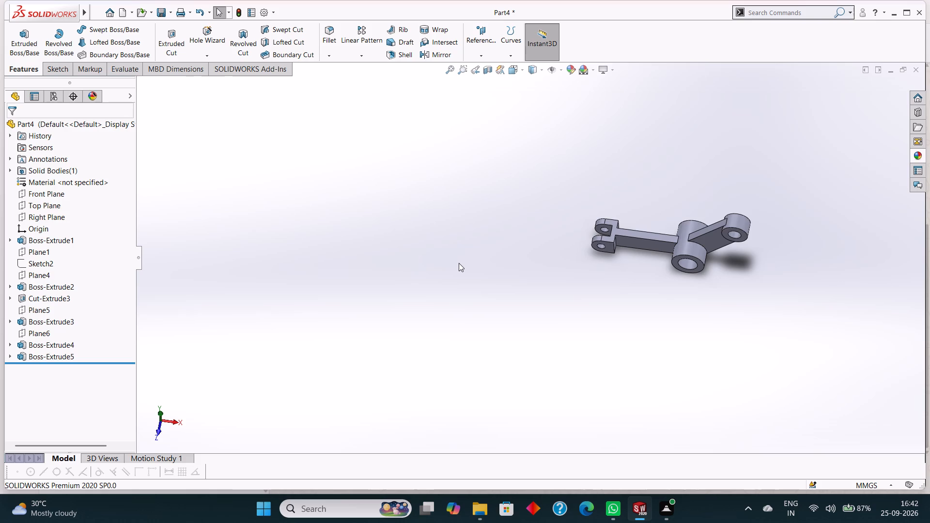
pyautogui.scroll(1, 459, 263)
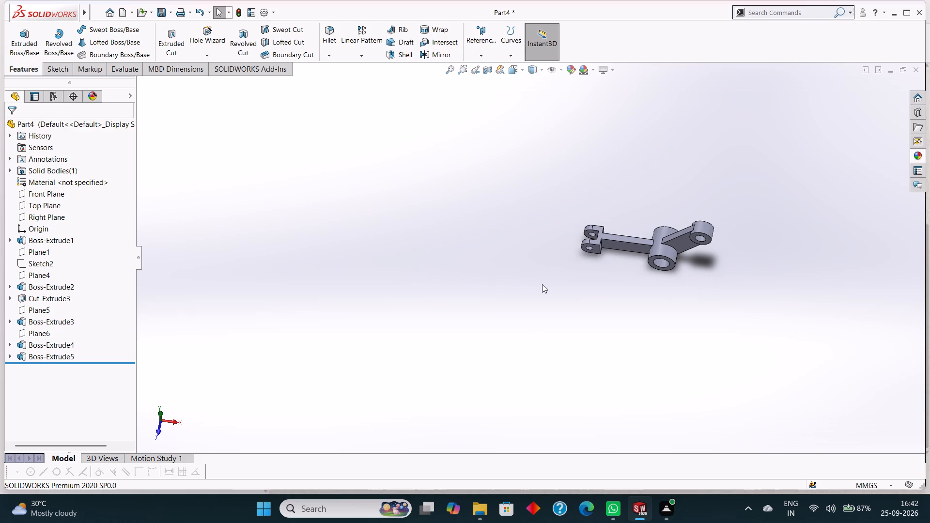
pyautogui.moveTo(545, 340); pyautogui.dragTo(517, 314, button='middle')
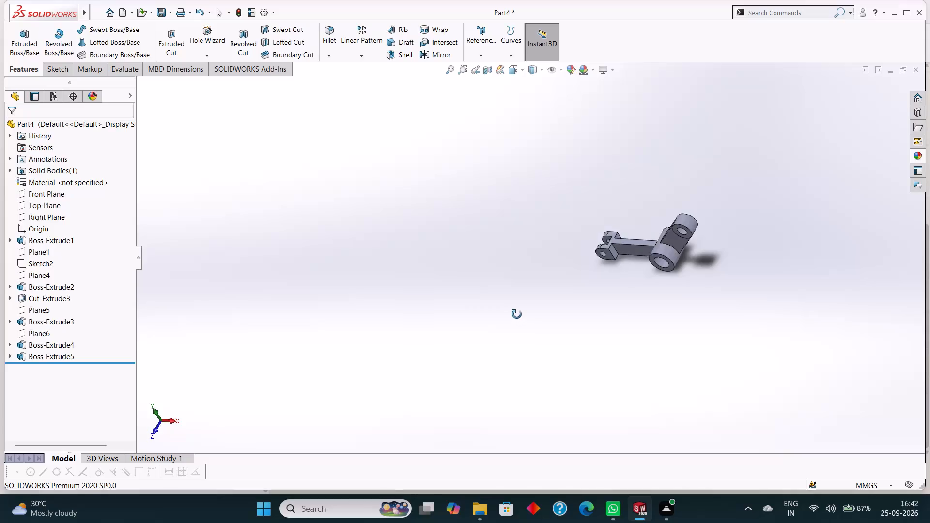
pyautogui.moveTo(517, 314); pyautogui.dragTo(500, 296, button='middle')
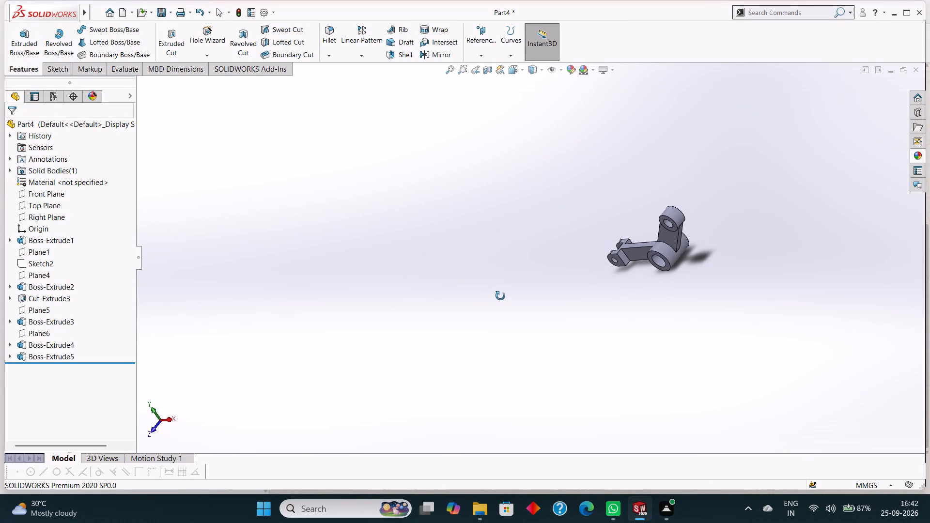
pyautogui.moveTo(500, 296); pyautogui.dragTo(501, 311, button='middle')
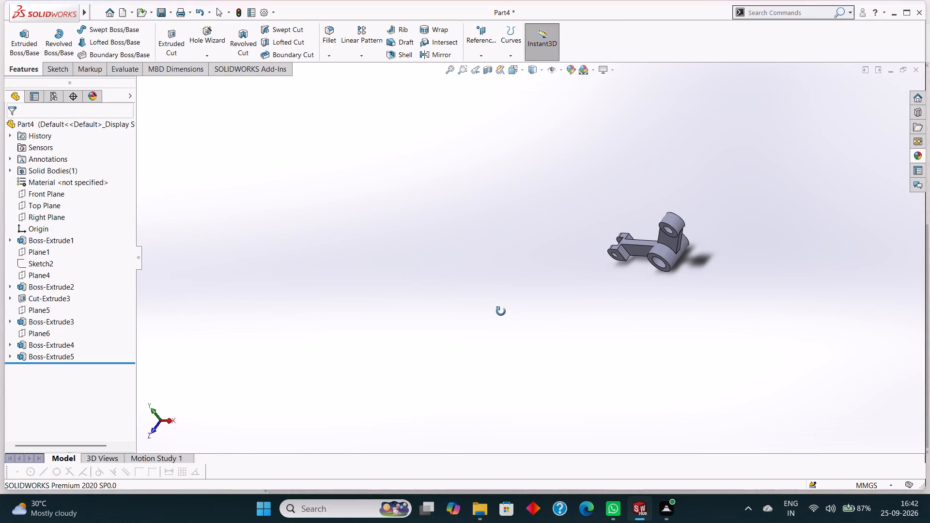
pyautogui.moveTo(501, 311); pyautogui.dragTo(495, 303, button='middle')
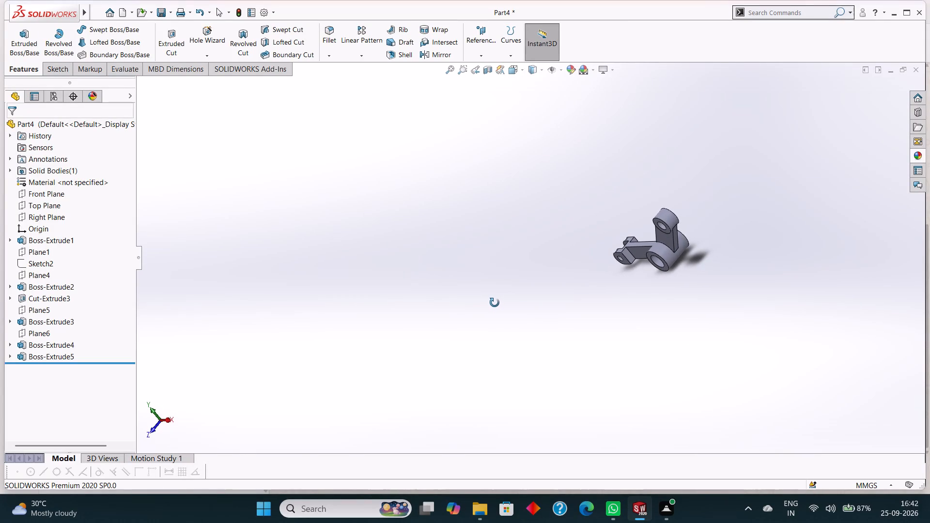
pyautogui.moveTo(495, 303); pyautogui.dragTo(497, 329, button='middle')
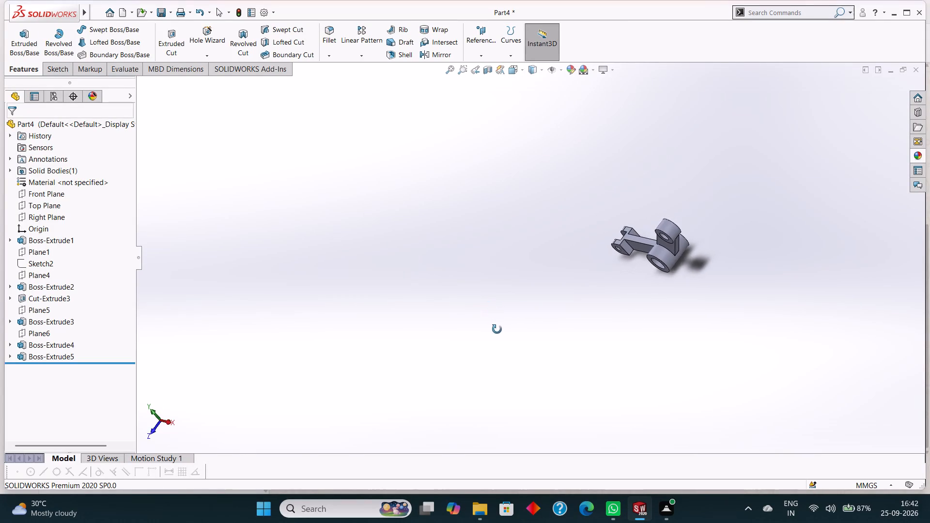
# Inspect the overall shape of the finished lever from different angles, comparing the forked arm with the sloping arm.
pyautogui.moveTo(497, 329); pyautogui.dragTo(497, 331, button='middle')
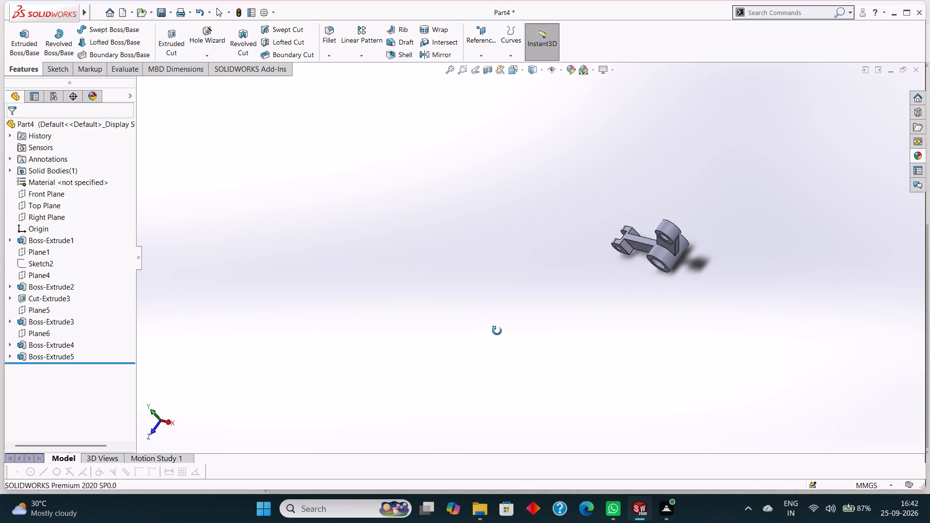
pyautogui.moveTo(497, 331); pyautogui.dragTo(488, 326, button='middle')
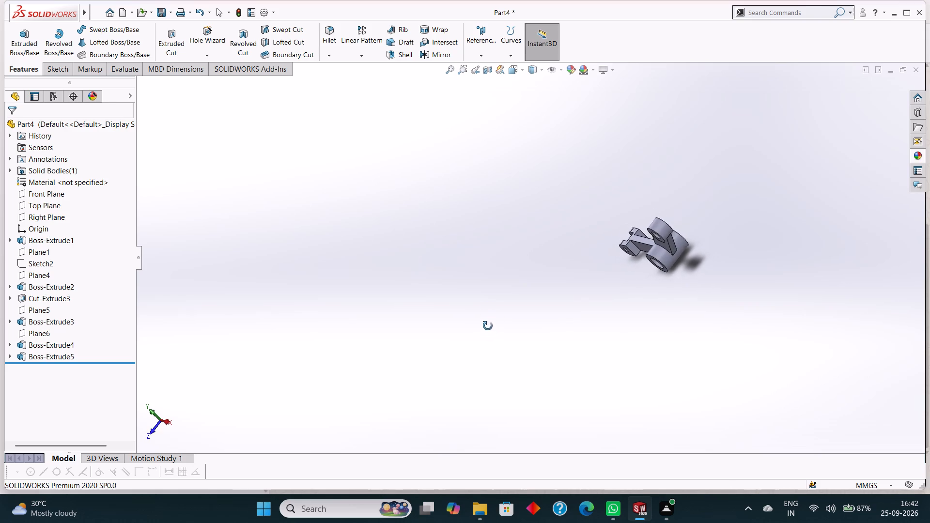
pyautogui.moveTo(488, 326); pyautogui.dragTo(495, 325, button='middle')
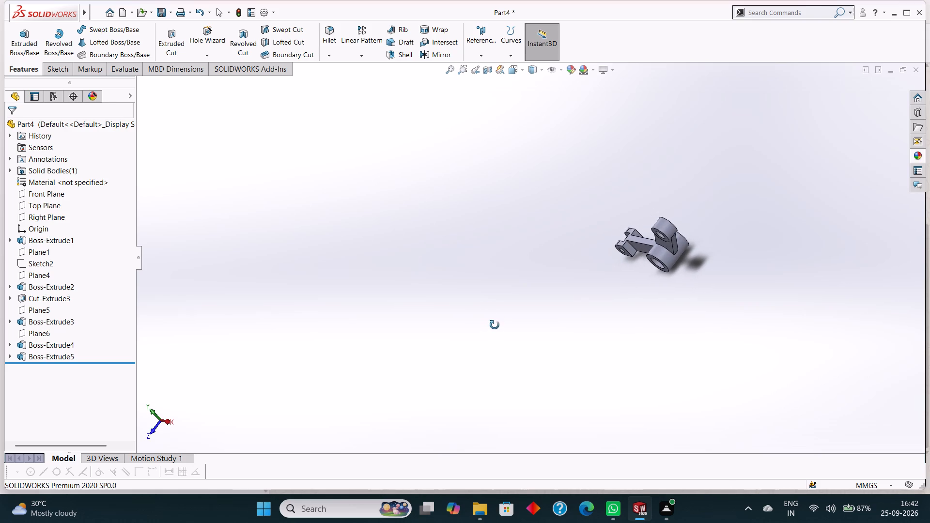
pyautogui.moveTo(495, 325); pyautogui.dragTo(503, 324, button='middle')
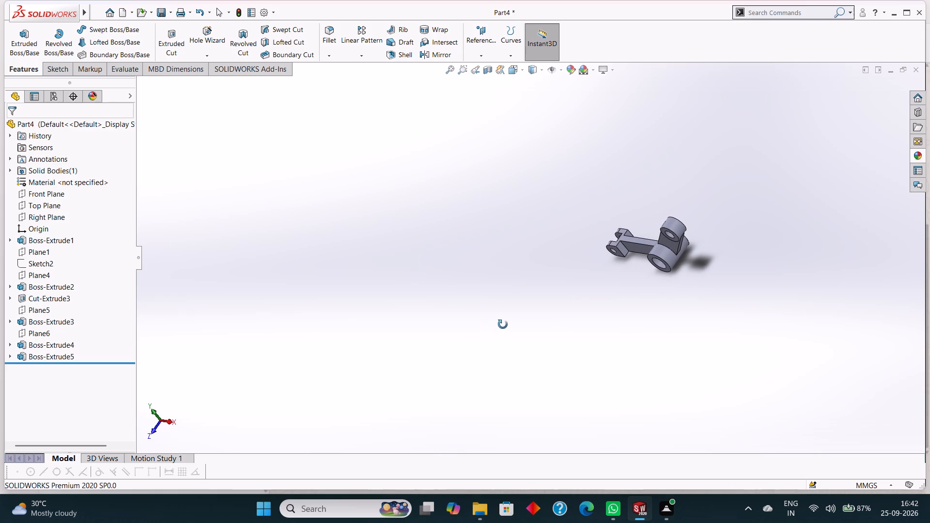
pyautogui.moveTo(503, 324); pyautogui.dragTo(513, 324, button='middle')
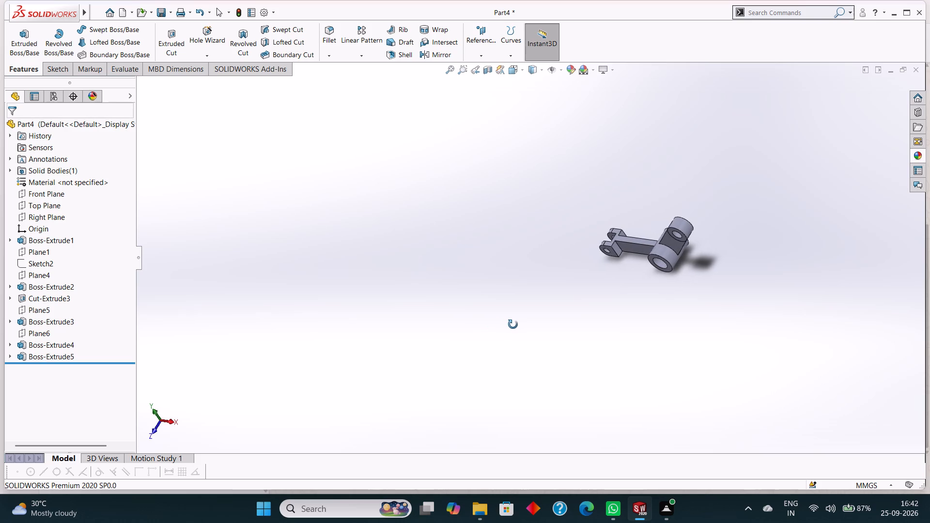
pyautogui.moveTo(513, 324); pyautogui.dragTo(521, 324, button='middle')
pyautogui.moveTo(527, 324); pyautogui.dragTo(584, 319, button='middle')
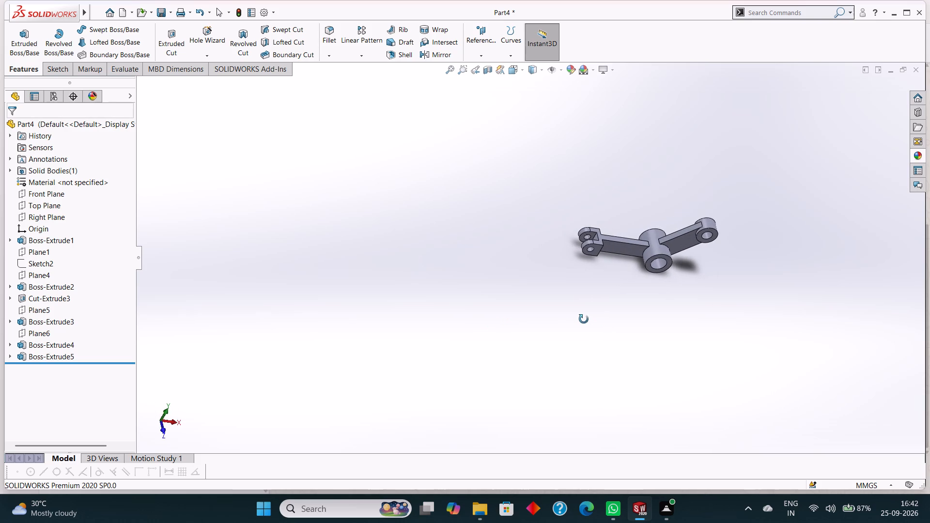
pyautogui.moveTo(584, 319); pyautogui.dragTo(573, 316, button='middle')
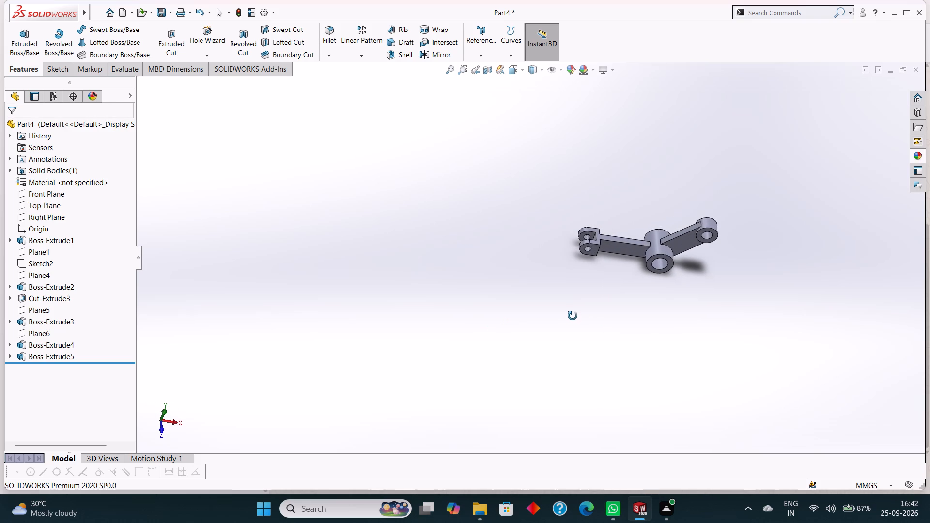
pyautogui.moveTo(573, 316); pyautogui.dragTo(597, 336, button='middle')
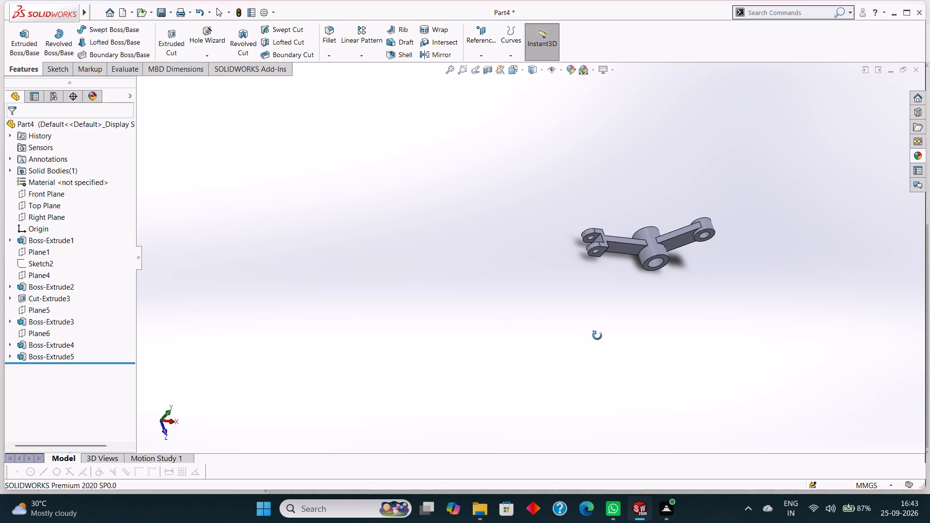
pyautogui.moveTo(597, 336); pyautogui.dragTo(606, 344, button='middle')
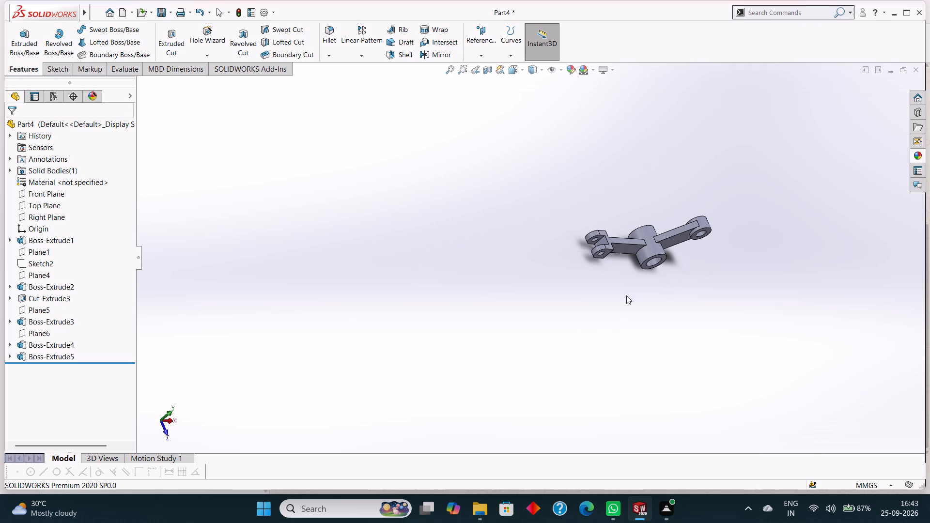
# Examine the lever up close from several angles, checking the fork, the bores and where both arms meet the central cylinder.
pyautogui.scroll(-4, 667, 184)
pyautogui.scroll(-3, 616, 306)
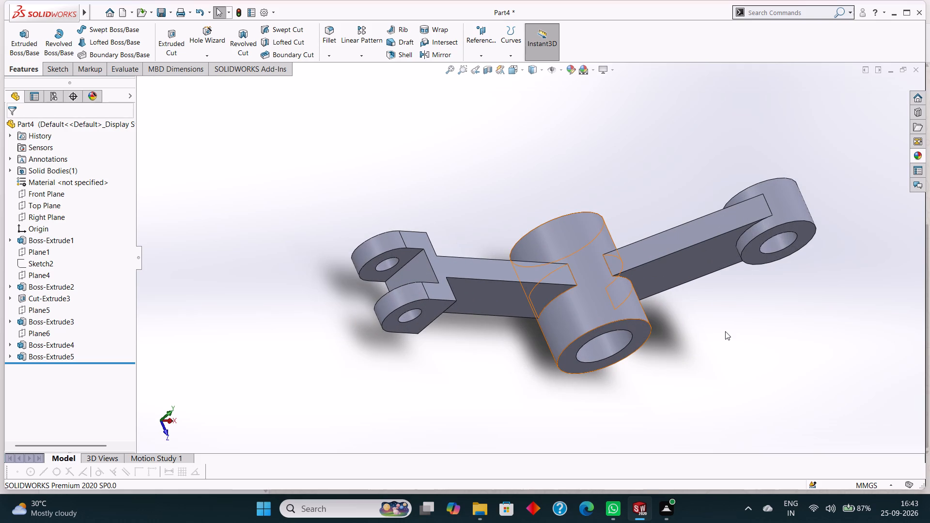
pyautogui.moveTo(725, 331); pyautogui.dragTo(713, 326, button='middle')
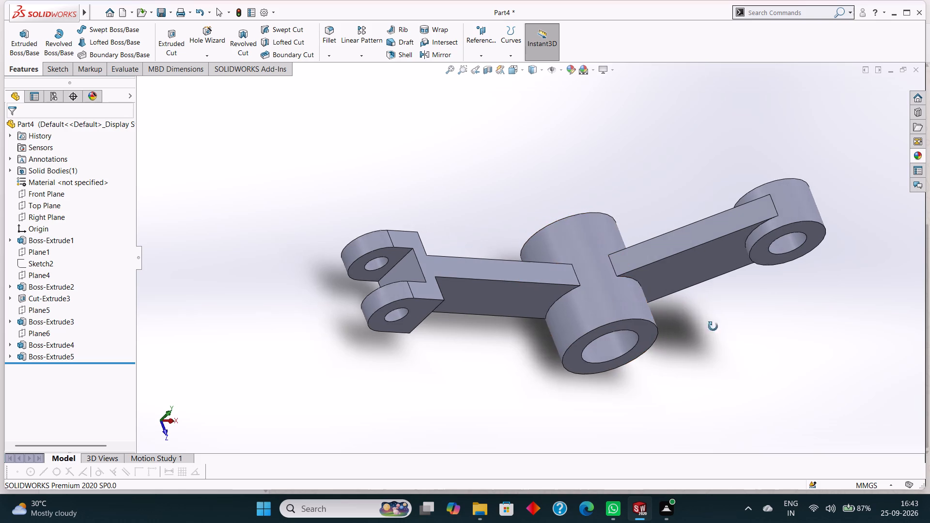
pyautogui.moveTo(713, 326); pyautogui.dragTo(707, 320, button='middle')
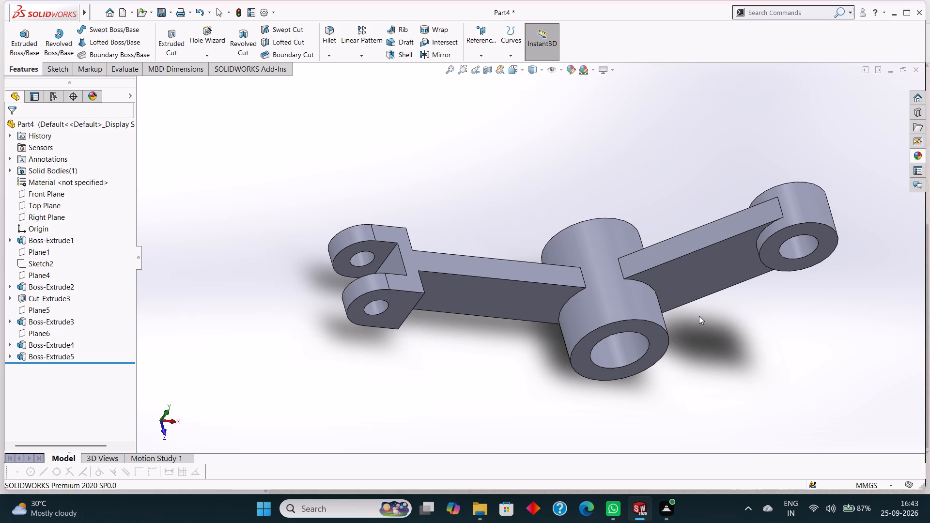
pyautogui.moveTo(699, 316); pyautogui.dragTo(682, 307, button='middle')
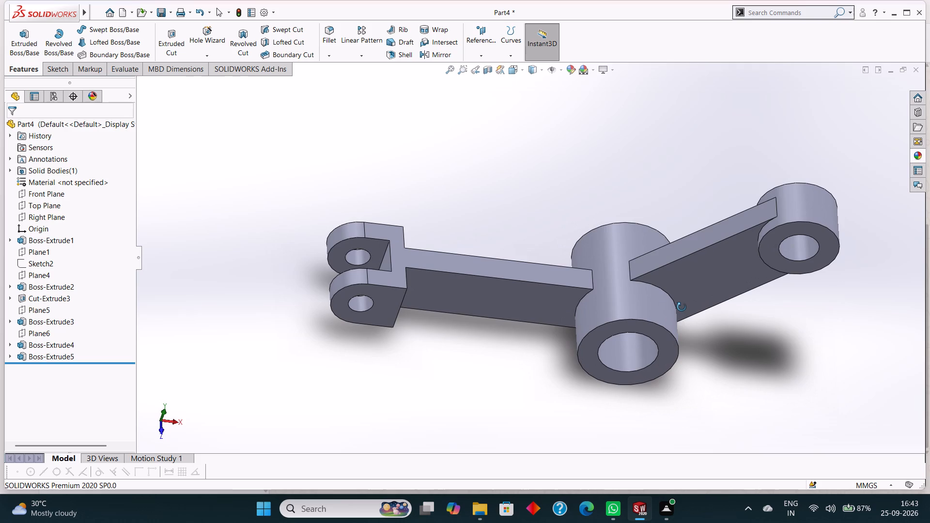
pyautogui.moveTo(682, 307); pyautogui.dragTo(677, 322, button='middle')
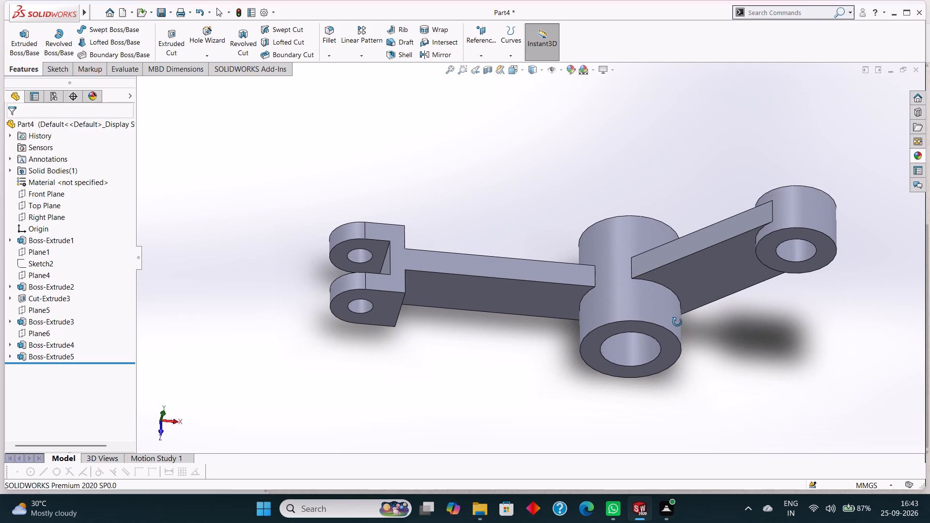
pyautogui.moveTo(677, 322); pyautogui.dragTo(670, 307, button='middle')
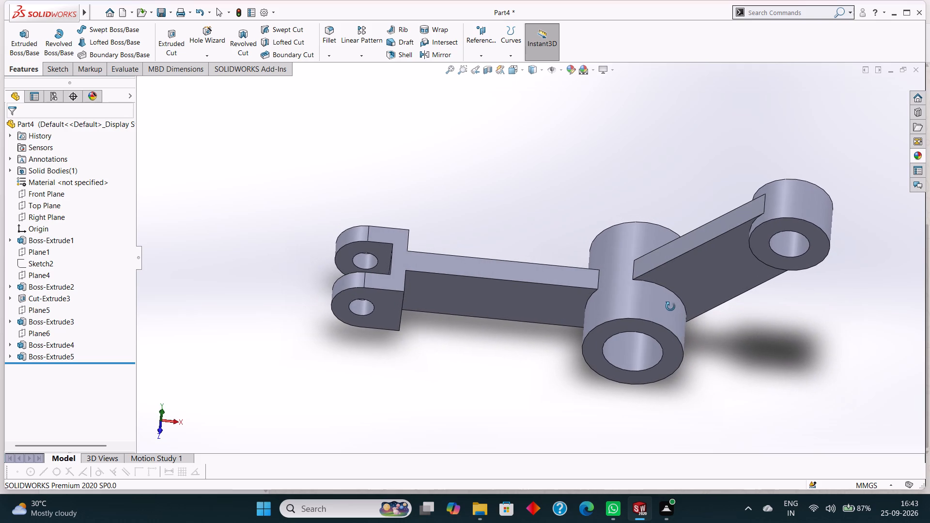
pyautogui.moveTo(670, 307); pyautogui.dragTo(687, 301, button='middle')
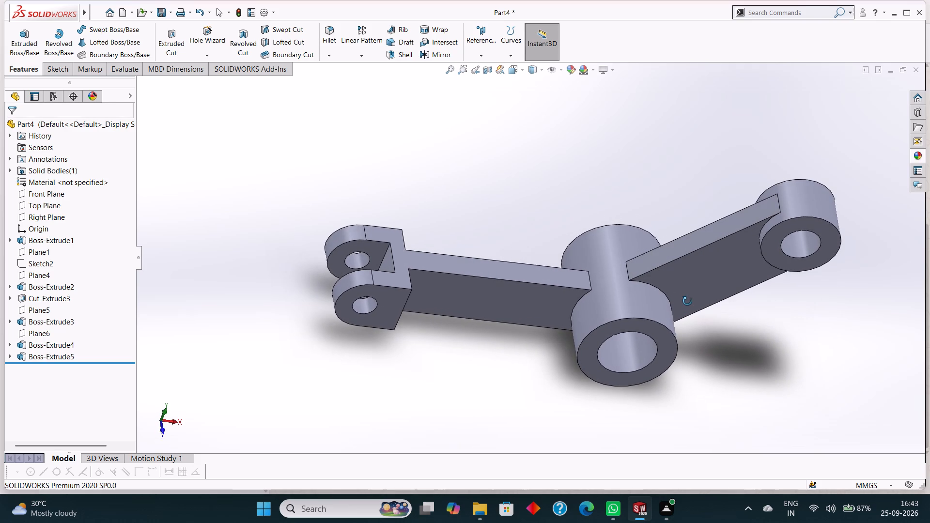
pyautogui.moveTo(687, 301); pyautogui.dragTo(701, 299, button='middle')
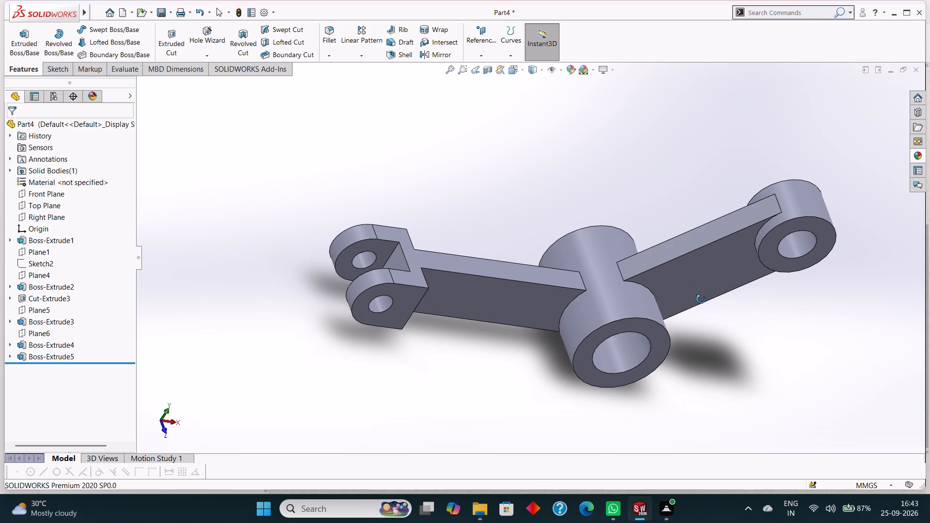
pyautogui.moveTo(701, 299); pyautogui.dragTo(705, 308, button='middle')
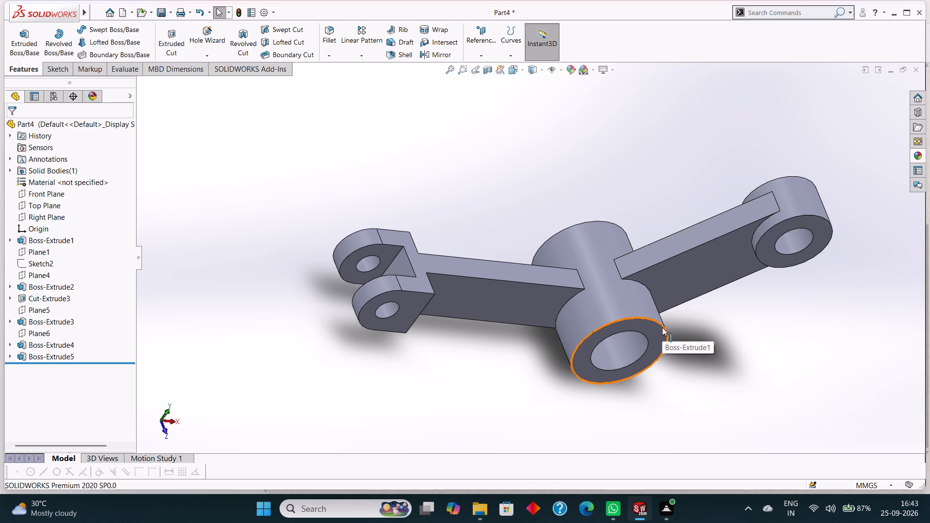
pyautogui.scroll(-1, 736, 342)
pyautogui.middleClick(736, 342)
pyautogui.scroll(2, 734, 341)
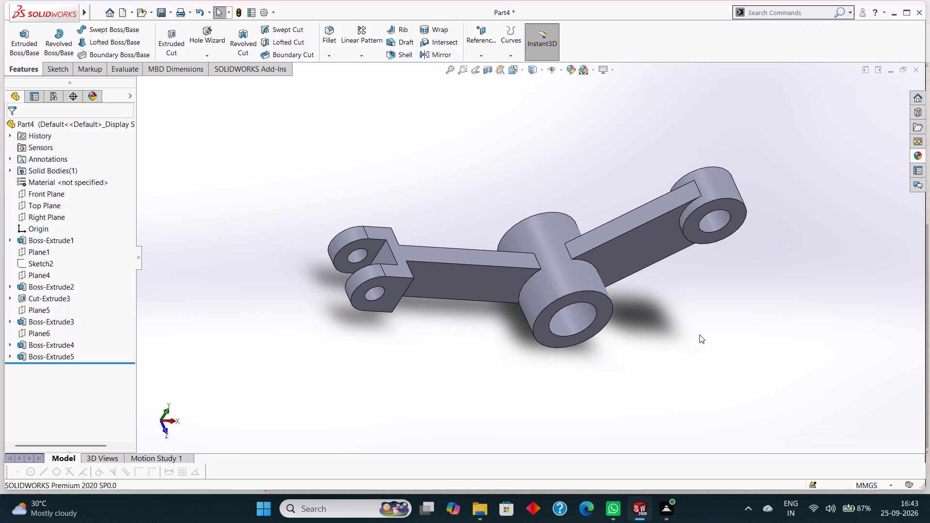
pyautogui.moveTo(698, 334); pyautogui.dragTo(698, 312, button='middle')
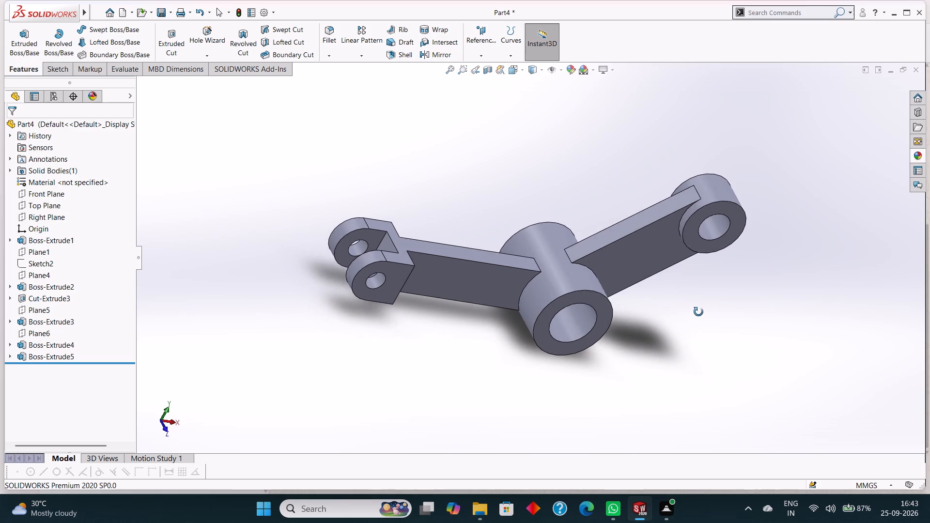
pyautogui.moveTo(698, 312); pyautogui.dragTo(690, 323, button='middle')
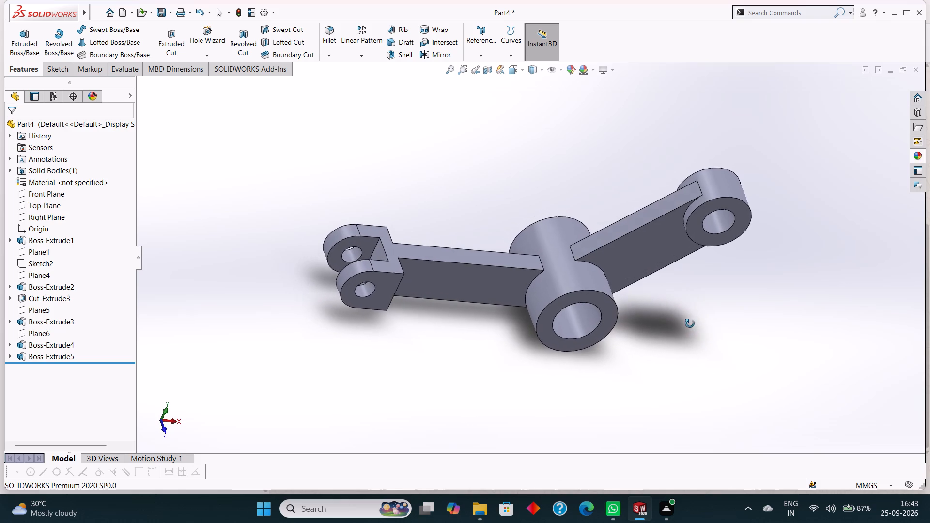
pyautogui.moveTo(690, 323); pyautogui.dragTo(693, 331, button='middle')
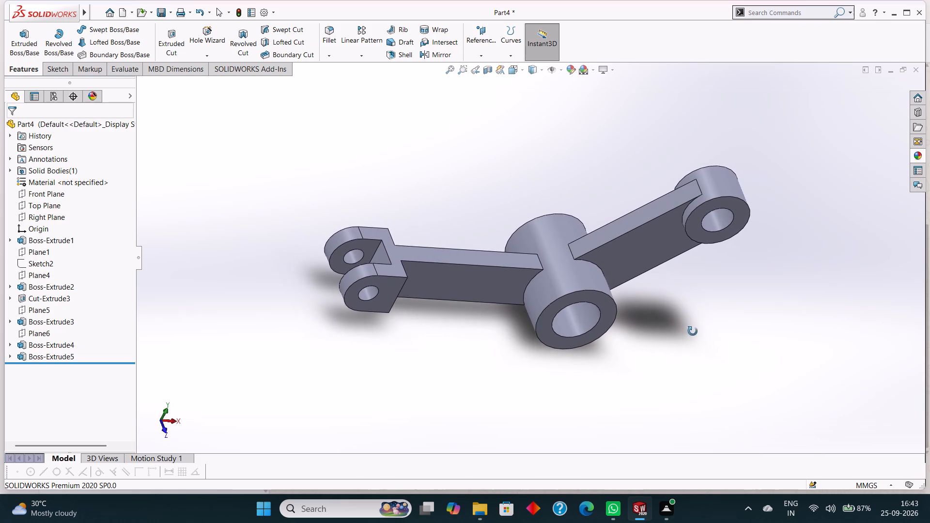
pyautogui.moveTo(693, 331); pyautogui.dragTo(670, 313, button='middle')
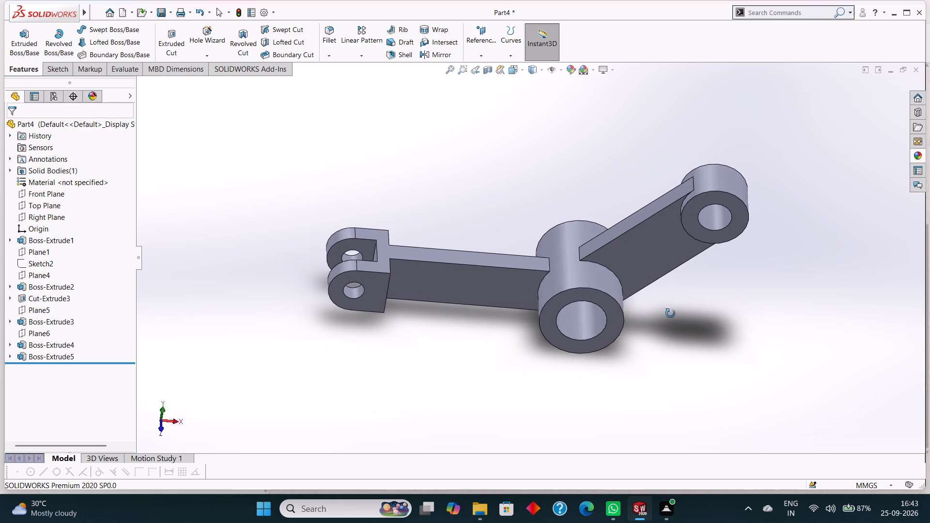
pyautogui.moveTo(670, 313); pyautogui.dragTo(673, 297, button='middle')
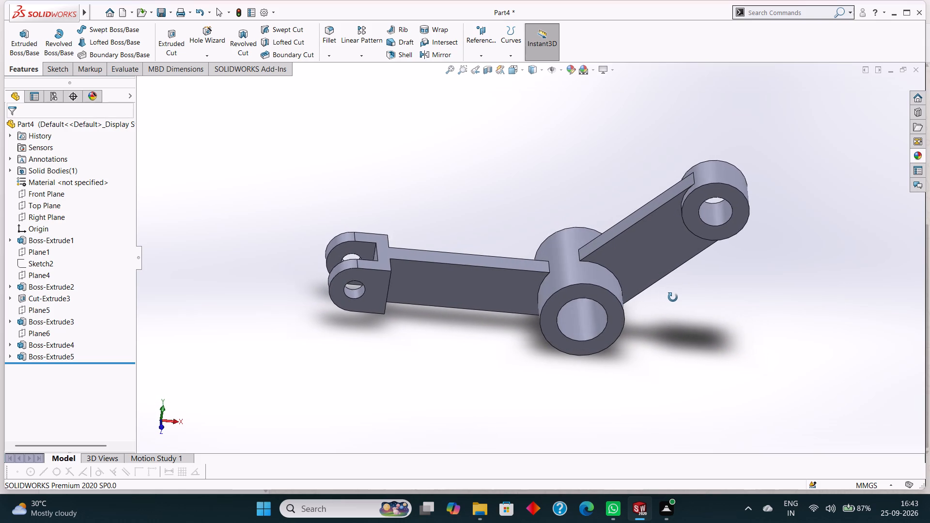
pyautogui.moveTo(673, 297); pyautogui.dragTo(682, 307, button='middle')
pyautogui.scroll(1, 684, 308)
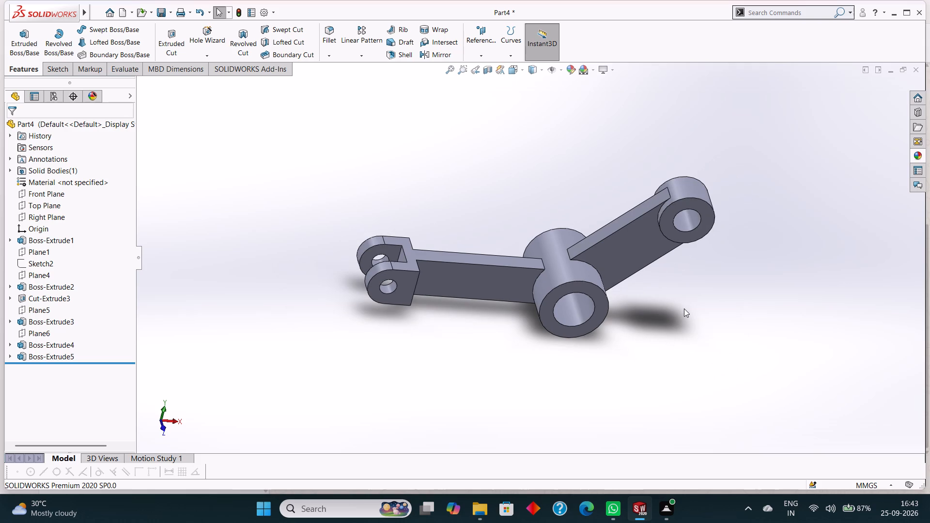
pyautogui.scroll(-1, 684, 308)
pyautogui.moveTo(684, 308); pyautogui.dragTo(677, 294, button='middle')
pyautogui.scroll(2, 677, 294)
pyautogui.moveTo(678, 296); pyautogui.dragTo(678, 307, button='middle')
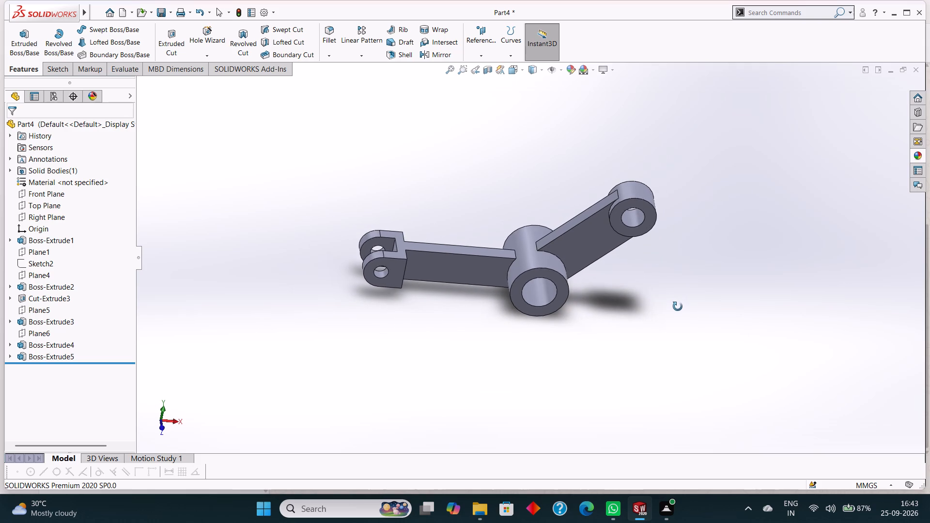
pyautogui.moveTo(678, 307); pyautogui.dragTo(677, 315, button='middle')
pyautogui.scroll(-2, 643, 296)
pyautogui.scroll(2, 613, 296)
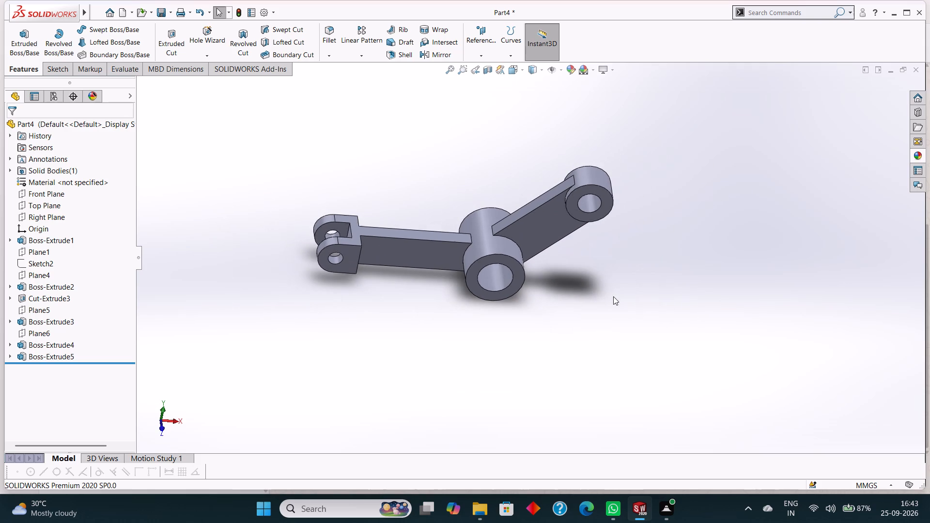
pyautogui.moveTo(613, 296); pyautogui.dragTo(622, 320, button='middle')
pyautogui.scroll(-1, 617, 315)
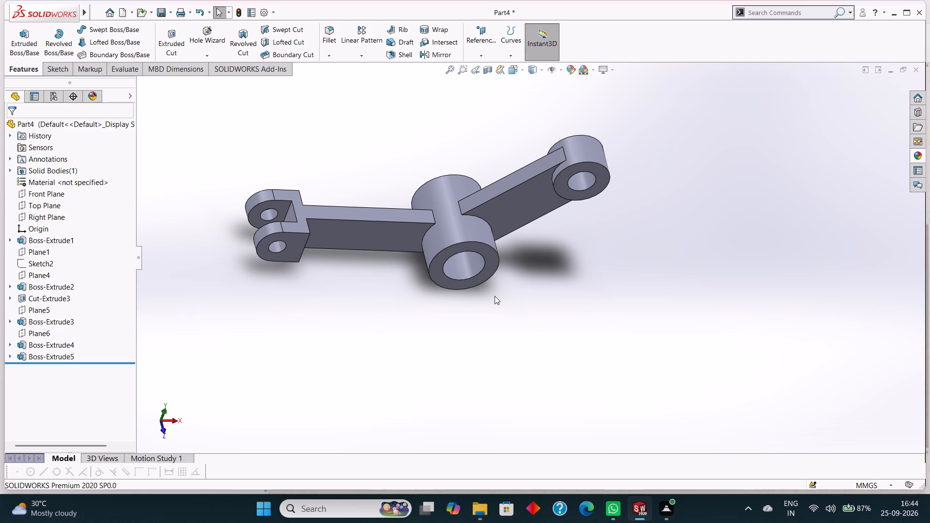
pyautogui.moveTo(495, 296); pyautogui.dragTo(498, 270, button='middle')
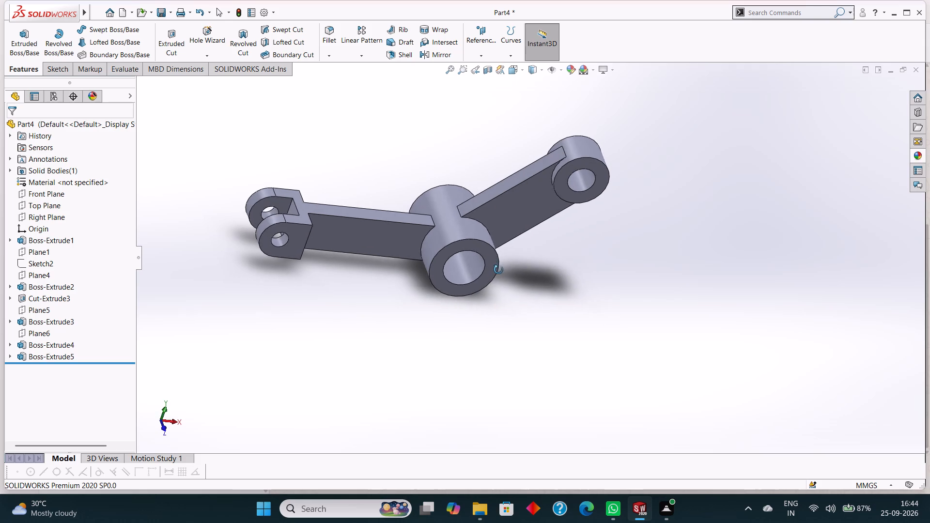
pyautogui.moveTo(498, 270); pyautogui.dragTo(506, 282, button='middle')
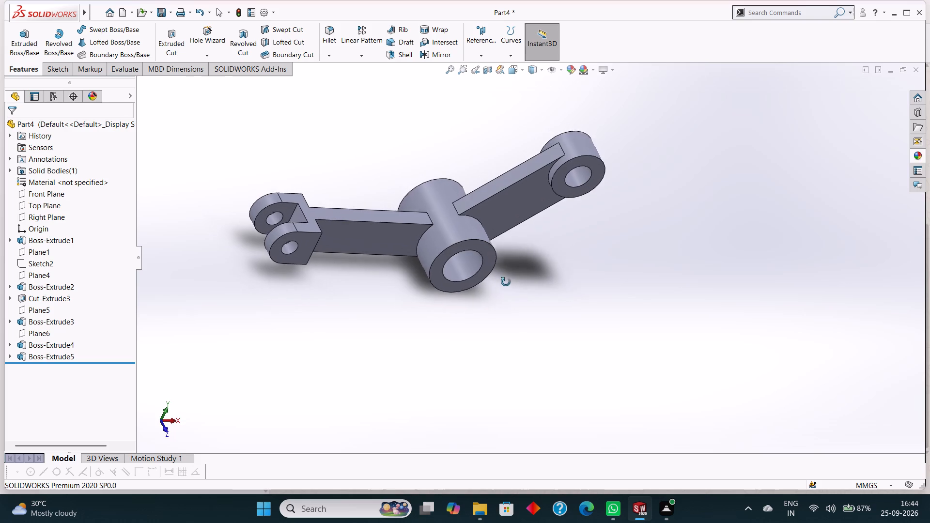
pyautogui.moveTo(506, 282); pyautogui.dragTo(501, 275, button='middle')
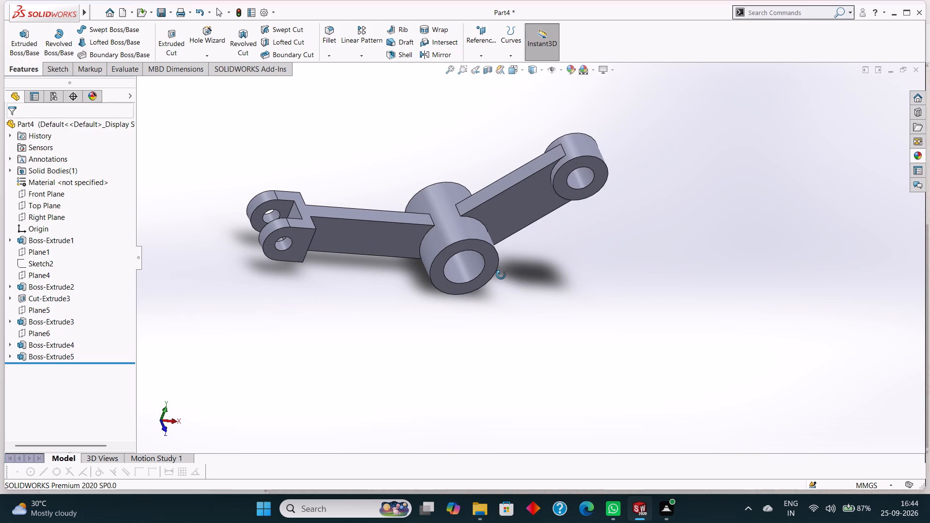
pyautogui.moveTo(501, 275); pyautogui.dragTo(520, 294, button='middle')
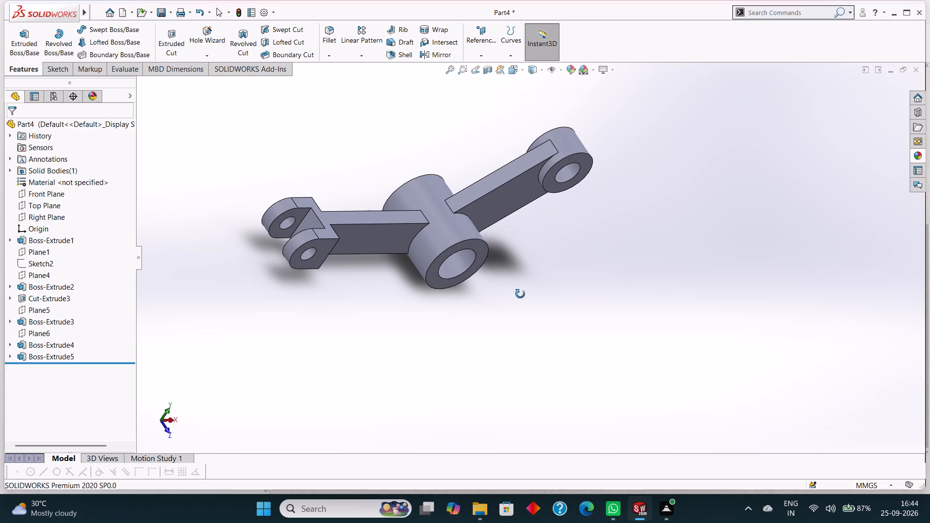
pyautogui.moveTo(520, 294); pyautogui.dragTo(526, 300, button='middle')
pyautogui.middleClick(526, 300)
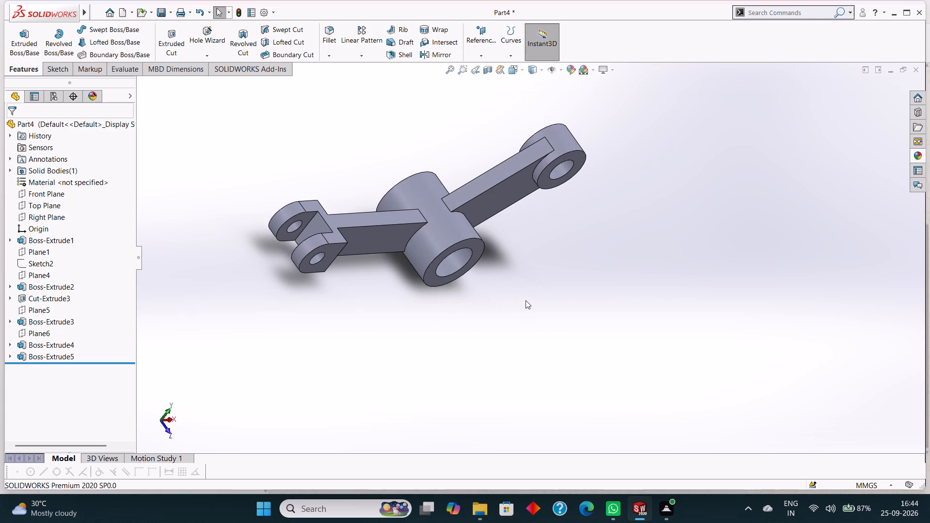
pyautogui.moveTo(527, 300); pyautogui.dragTo(449, 245, button='middle')
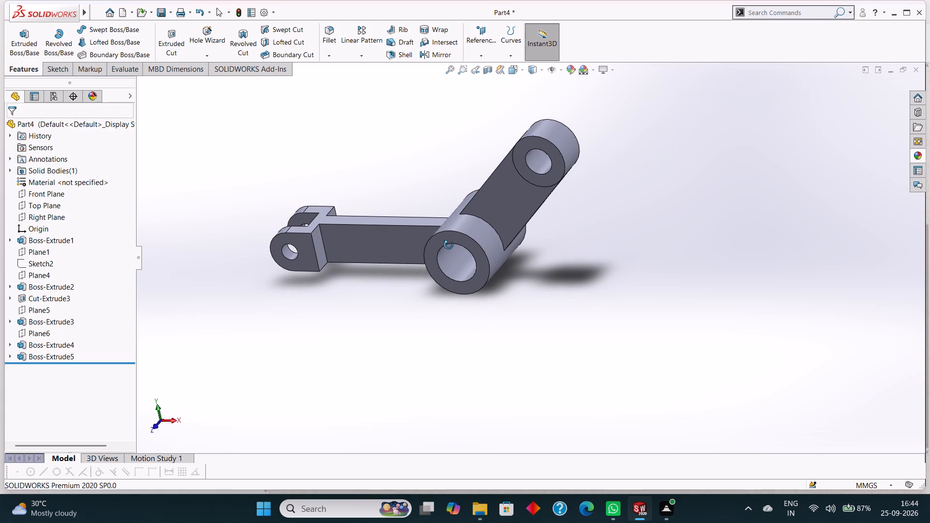
pyautogui.moveTo(449, 245); pyautogui.dragTo(454, 250, button='middle')
pyautogui.moveTo(625, 308); pyautogui.dragTo(641, 329, button='middle')
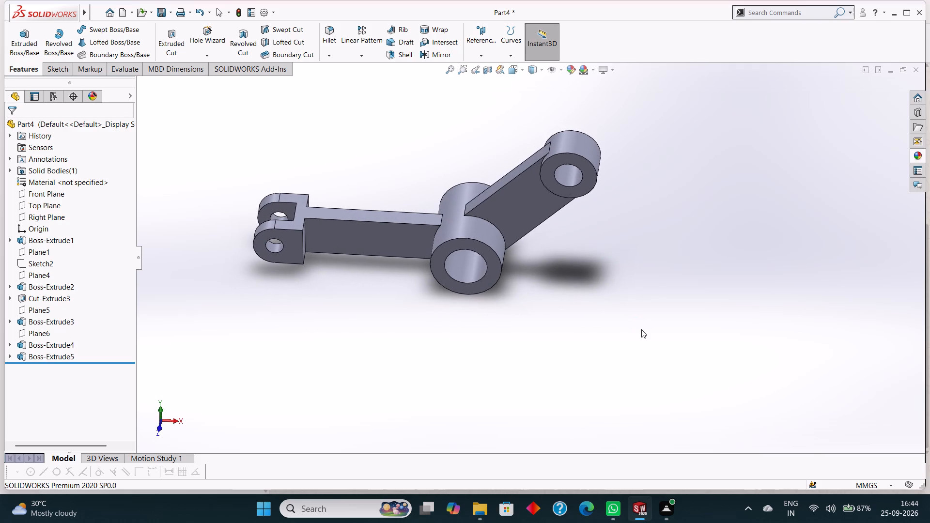
# Undo the sloping arm's extrusion and its entire sketch between the central cylinder and the second boss.
pyautogui.scroll(1, 642, 331)
pyautogui.hotkey('ctrl', 'z')
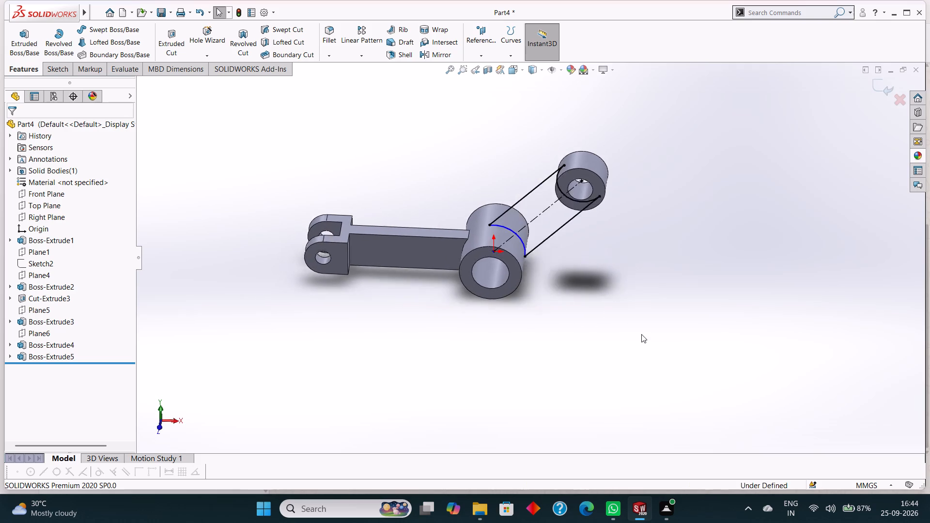
pyautogui.hotkey('ctrl', 'z')
pyautogui.hotkey('ctrl', 'z')
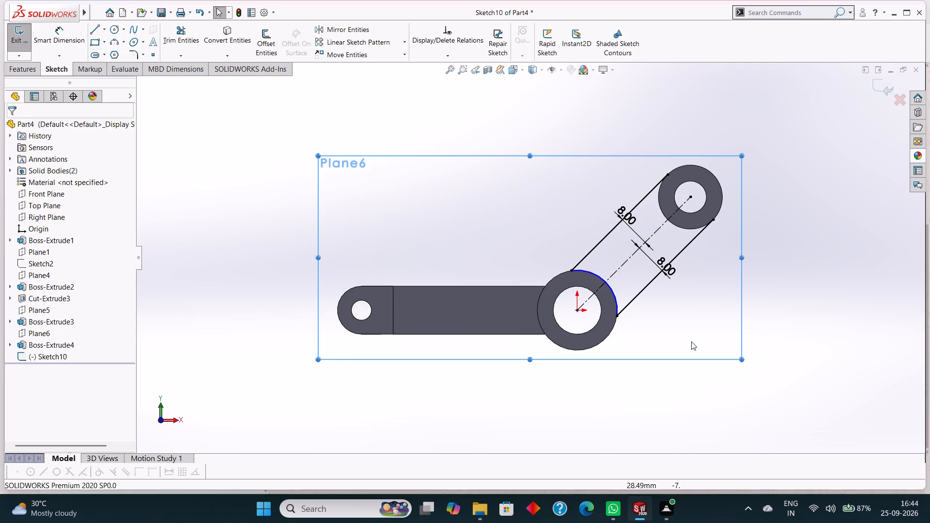
pyautogui.hotkey('ctrl', 'z')
pyautogui.hotkey('ctrl', 'z')
pyautogui.hotkey('ctrl', 'z')
pyautogui.hotkey('ctrl', 'z')
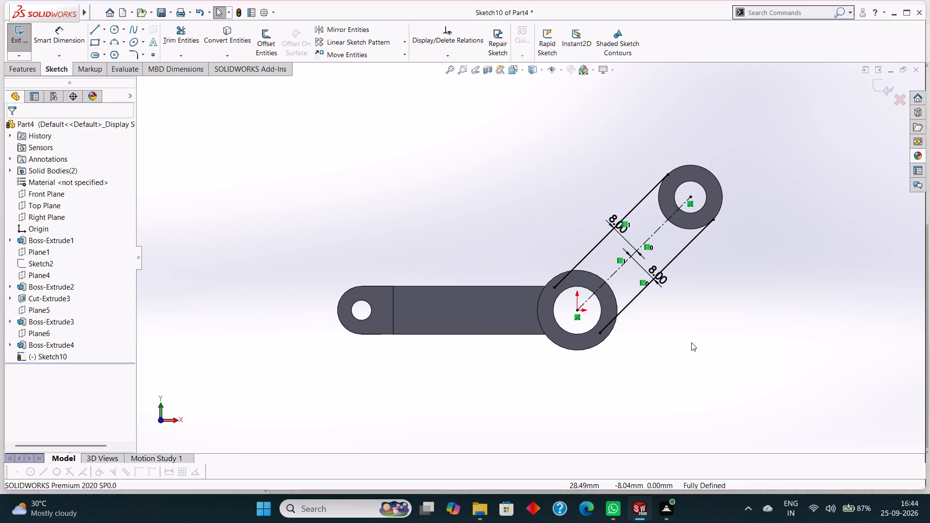
pyautogui.hotkey('ctrl', 'z')
pyautogui.hotkey('ctrl', 'z')
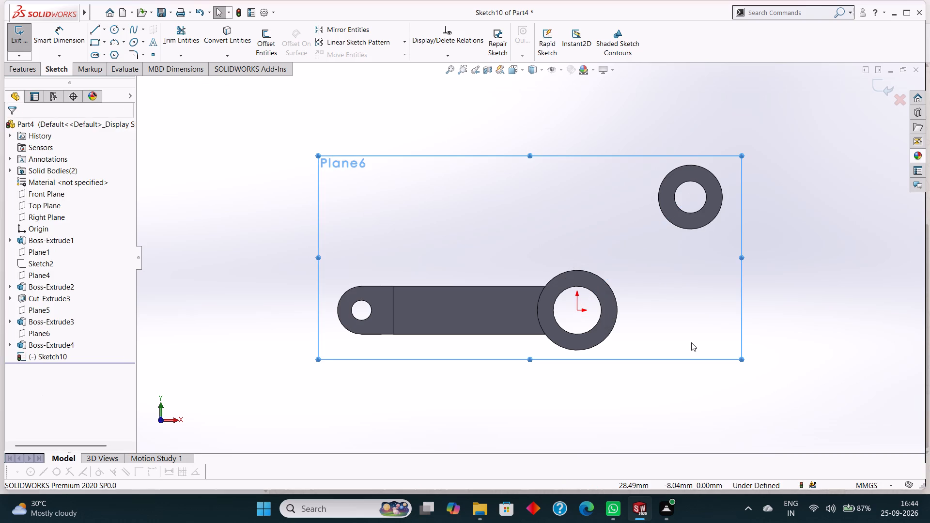
pyautogui.hotkey('ctrl', 'z')
# Undo the second boss's extrusion and its 16 mm and 8 mm circles, back to the 40 mm, 45° construction line.
pyautogui.hotkey('ctrl', 'z')
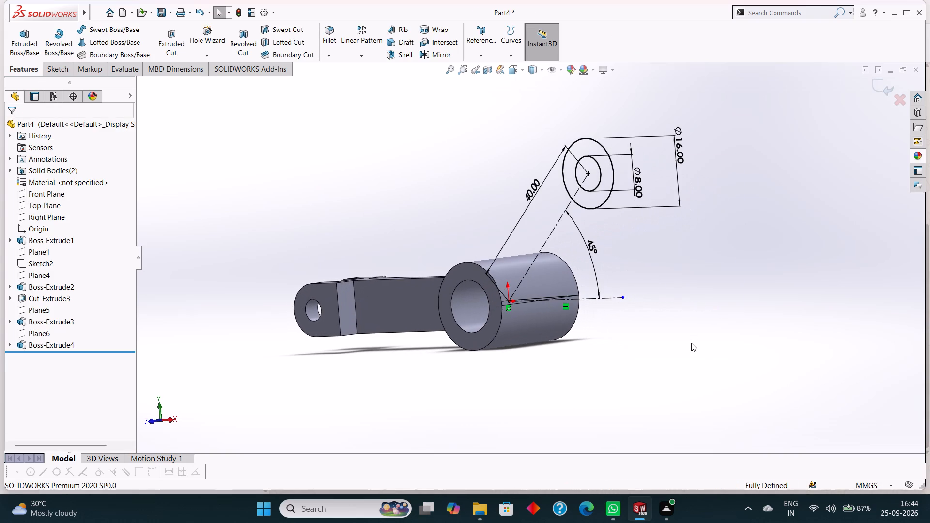
pyautogui.hotkey('ctrl', 'z')
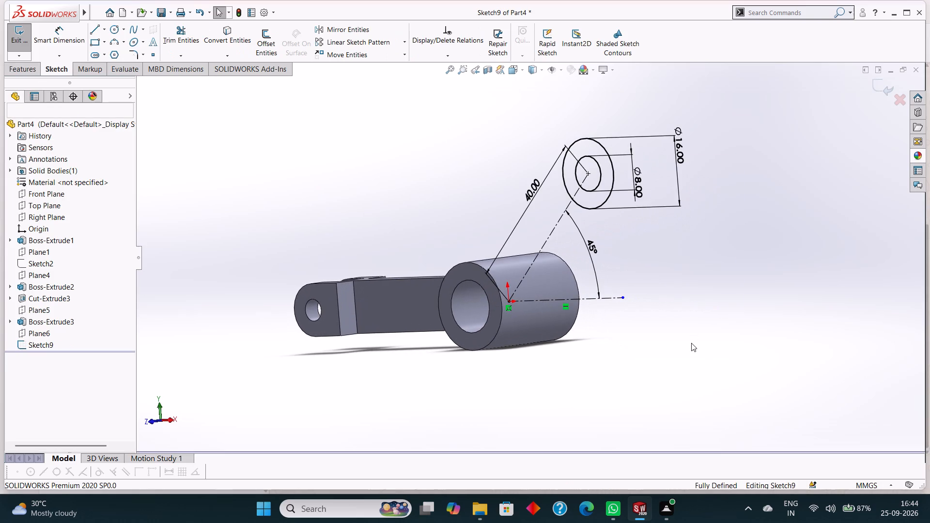
pyautogui.hotkey('ctrl', 'z')
pyautogui.hotkey('ctrl', 'z')
pyautogui.hotkey('ctrl', 'z')
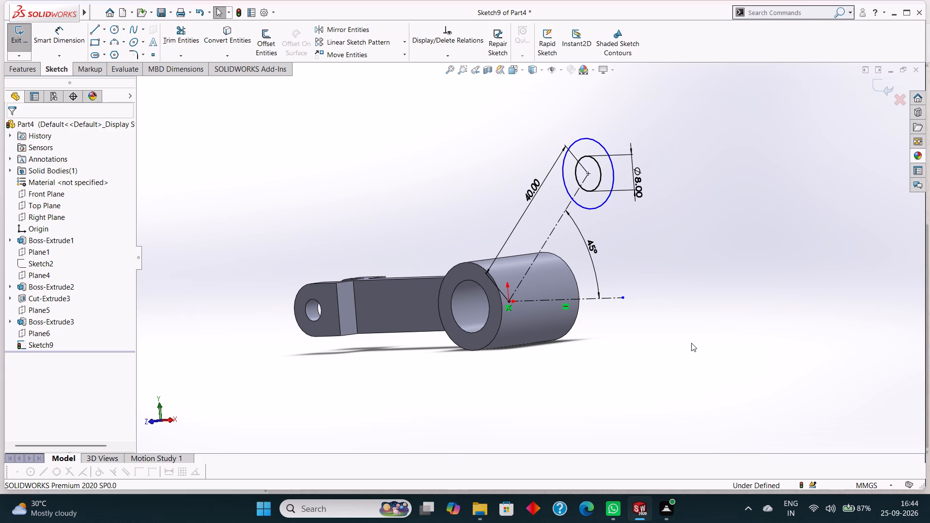
pyautogui.hotkey('ctrl', 'z')
pyautogui.hotkey('ctrl', 'z')
pyautogui.hotkey('ctrl', 'z')
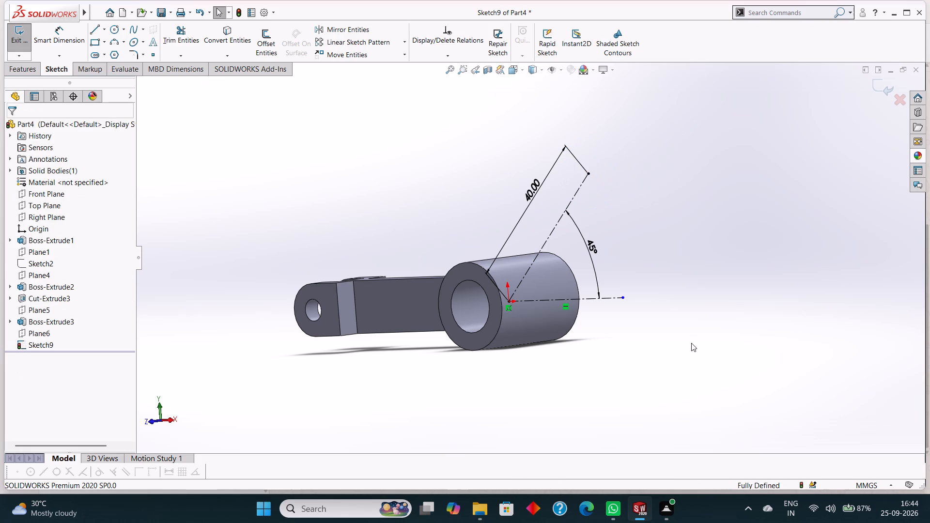
# Examine the construction lines in relation to the central cylinder and forked arm from several angles.
pyautogui.moveTo(697, 350); pyautogui.dragTo(781, 393, button='middle')
pyautogui.moveTo(610, 365); pyautogui.dragTo(645, 421, button='middle')
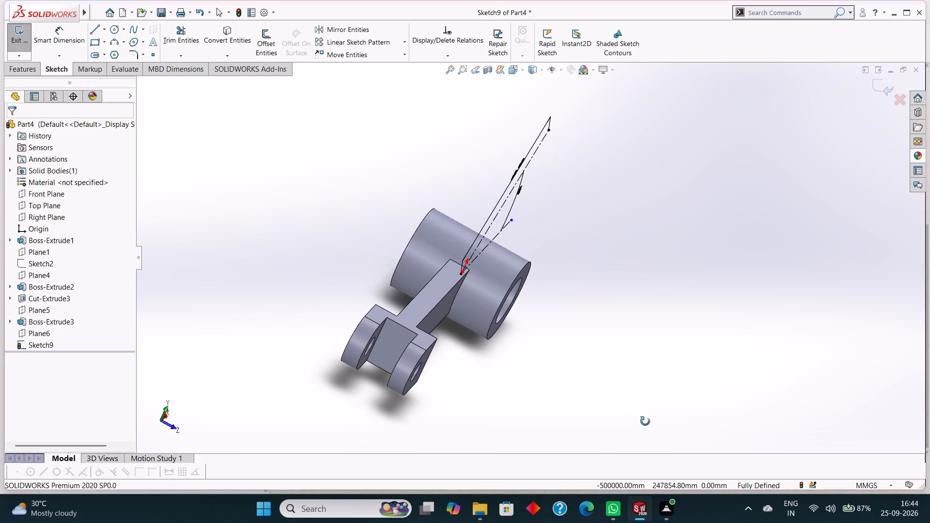
pyautogui.moveTo(645, 421); pyautogui.dragTo(641, 425, button='middle')
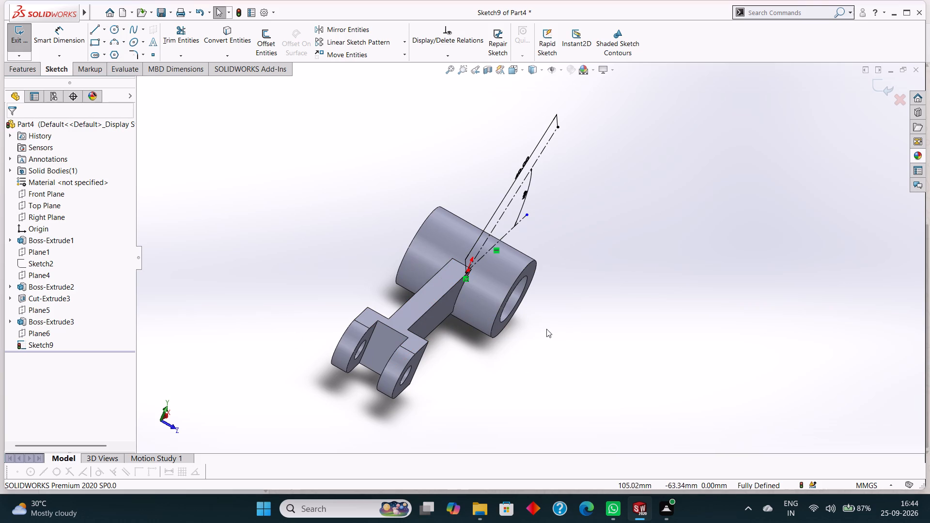
pyautogui.moveTo(602, 340); pyautogui.dragTo(622, 375, button='middle')
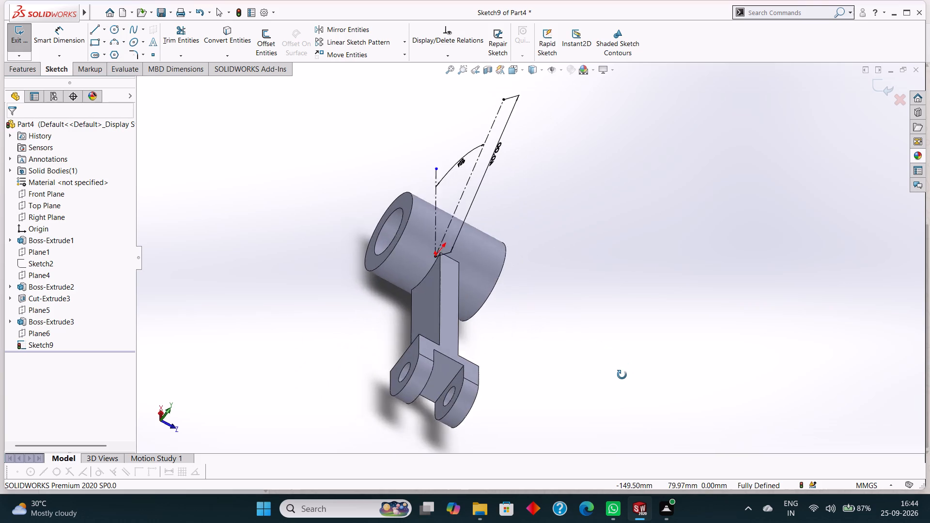
pyautogui.moveTo(622, 375); pyautogui.dragTo(619, 377, button='middle')
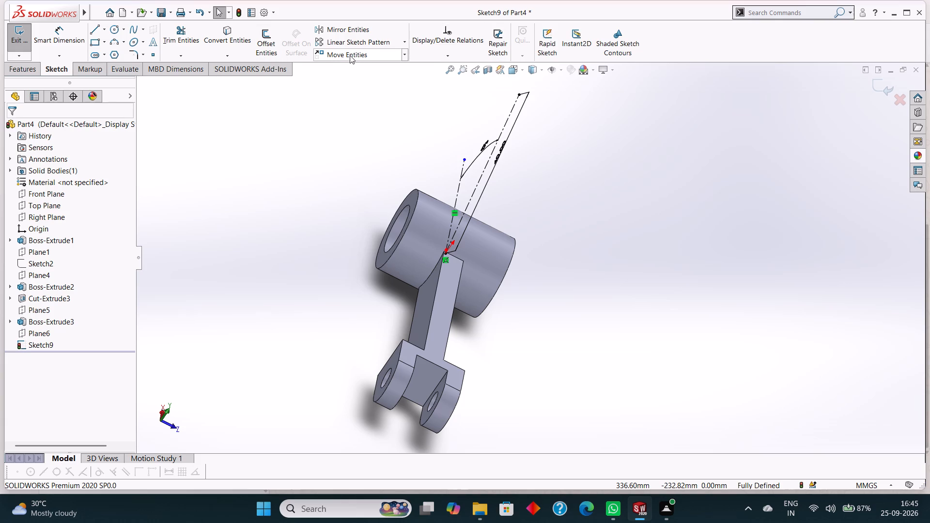
pyautogui.moveTo(565, 175); pyautogui.dragTo(544, 154, button='middle')
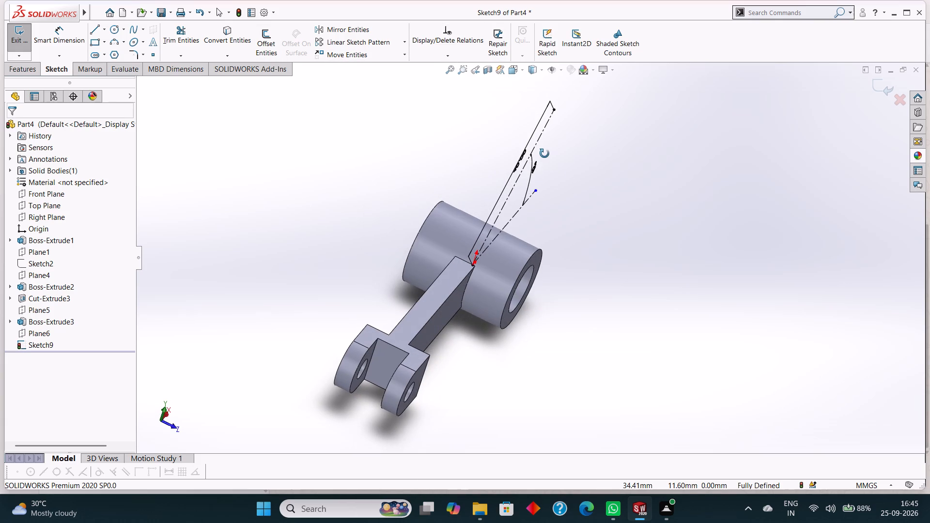
pyautogui.moveTo(544, 154); pyautogui.dragTo(535, 154, button='middle')
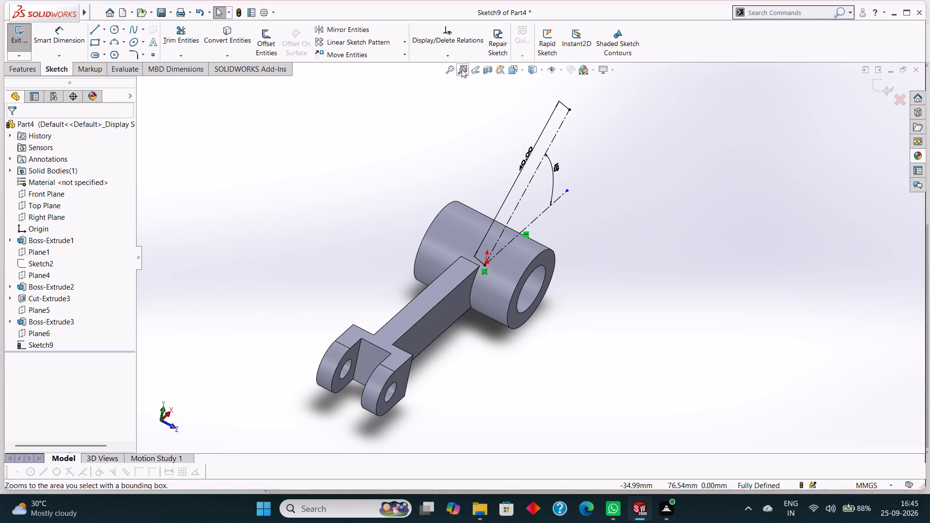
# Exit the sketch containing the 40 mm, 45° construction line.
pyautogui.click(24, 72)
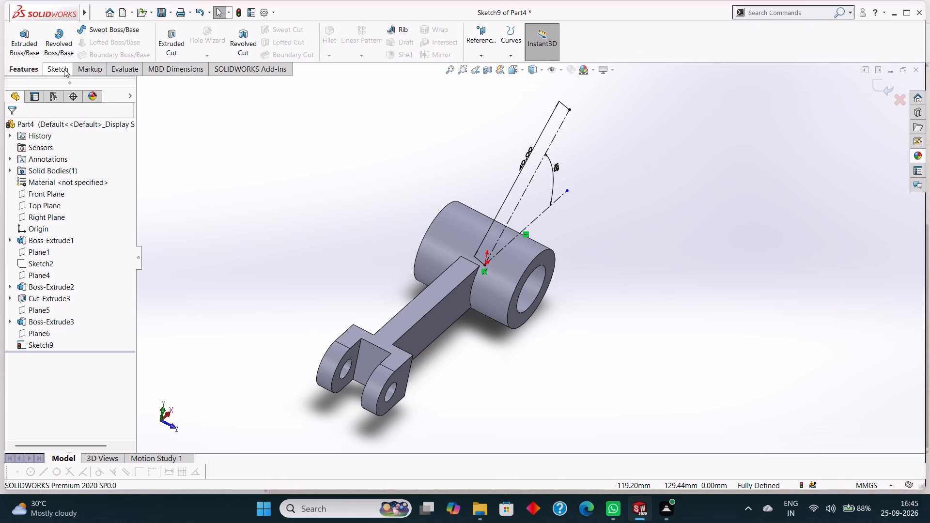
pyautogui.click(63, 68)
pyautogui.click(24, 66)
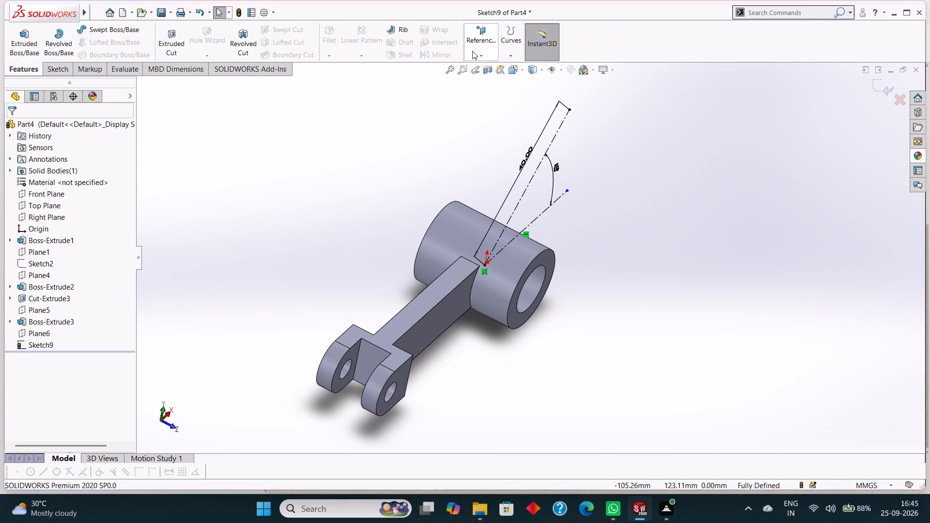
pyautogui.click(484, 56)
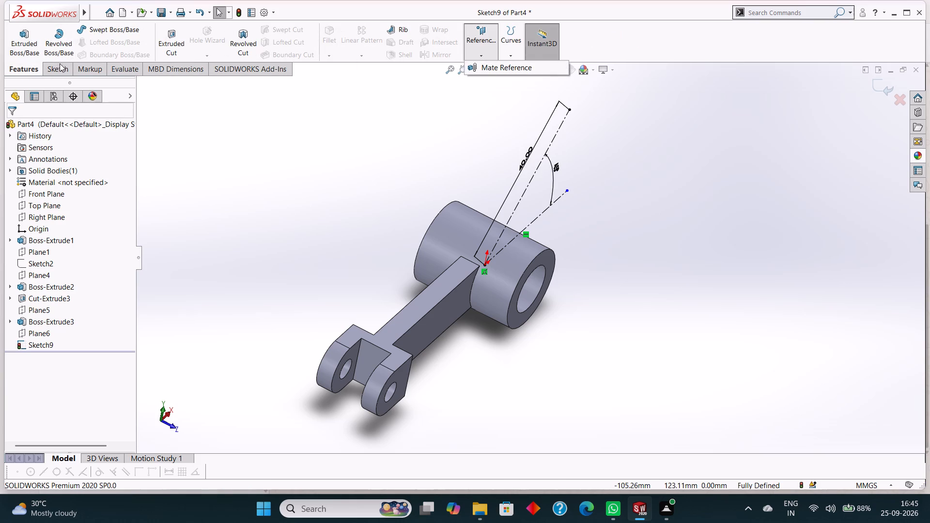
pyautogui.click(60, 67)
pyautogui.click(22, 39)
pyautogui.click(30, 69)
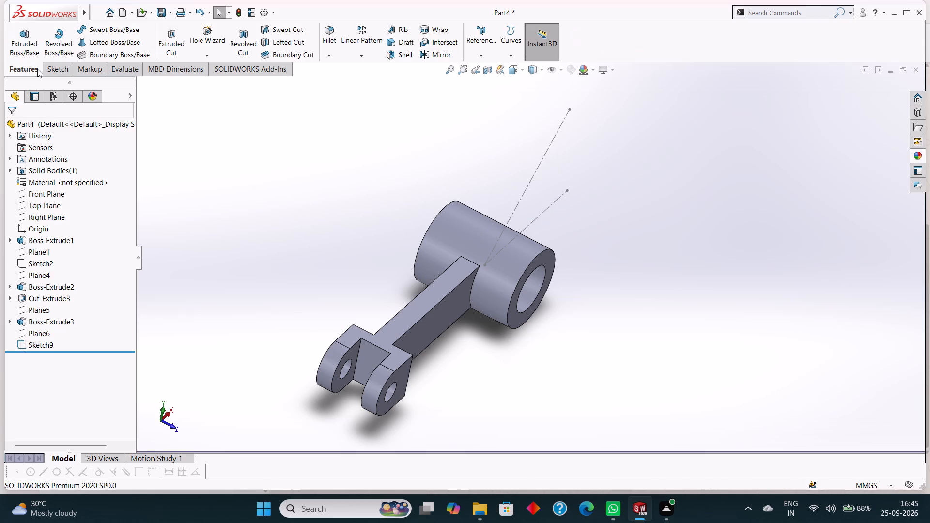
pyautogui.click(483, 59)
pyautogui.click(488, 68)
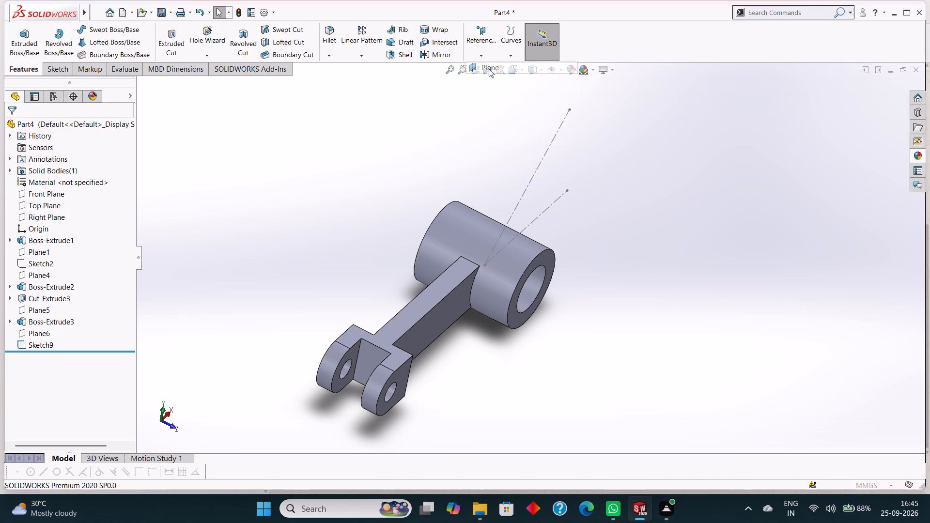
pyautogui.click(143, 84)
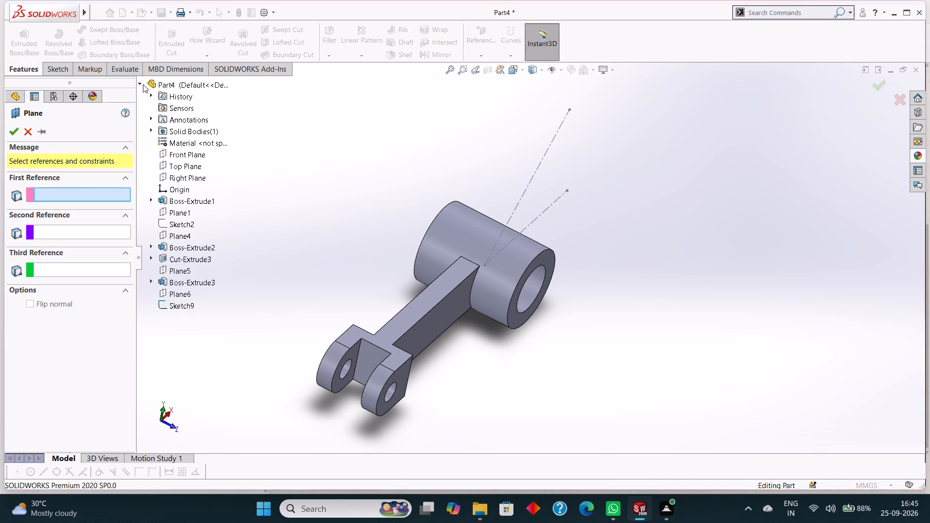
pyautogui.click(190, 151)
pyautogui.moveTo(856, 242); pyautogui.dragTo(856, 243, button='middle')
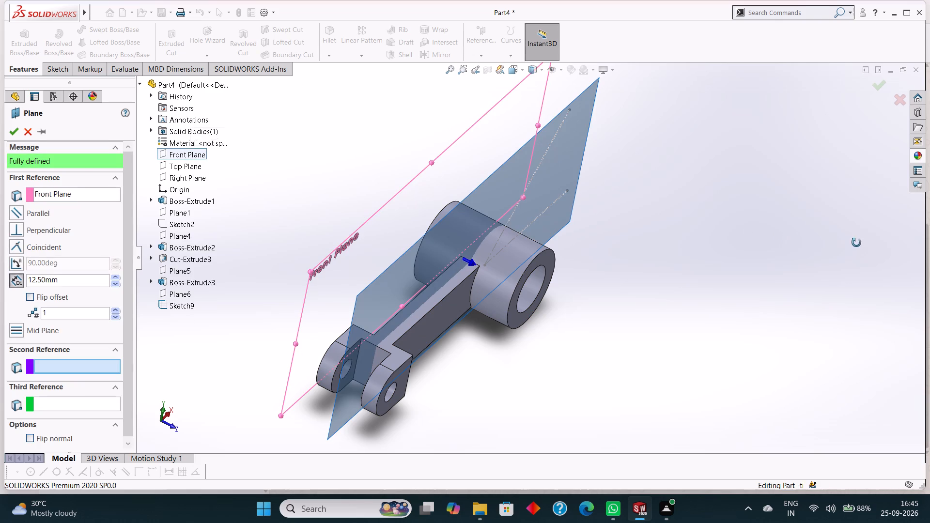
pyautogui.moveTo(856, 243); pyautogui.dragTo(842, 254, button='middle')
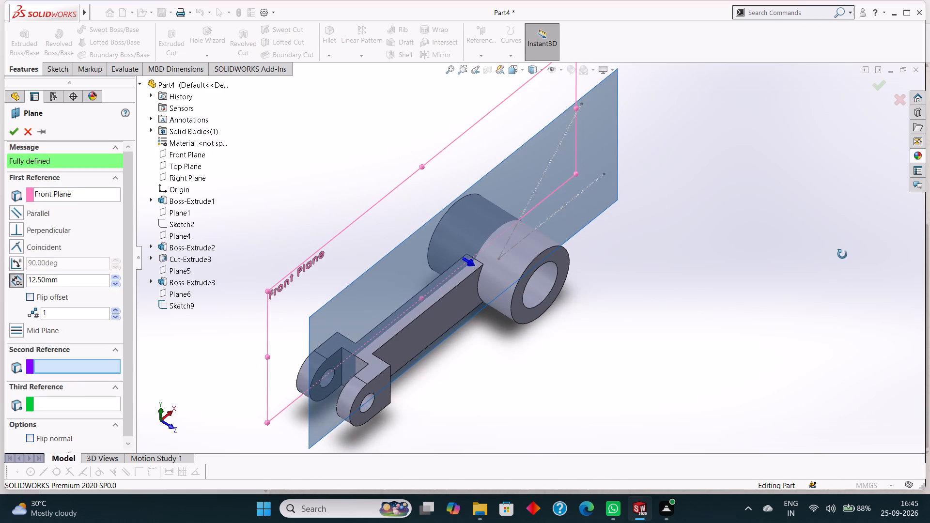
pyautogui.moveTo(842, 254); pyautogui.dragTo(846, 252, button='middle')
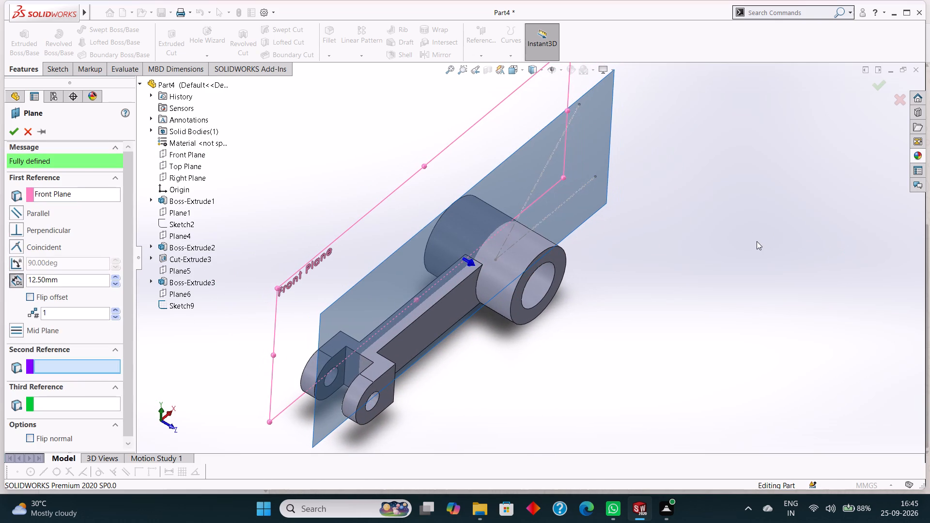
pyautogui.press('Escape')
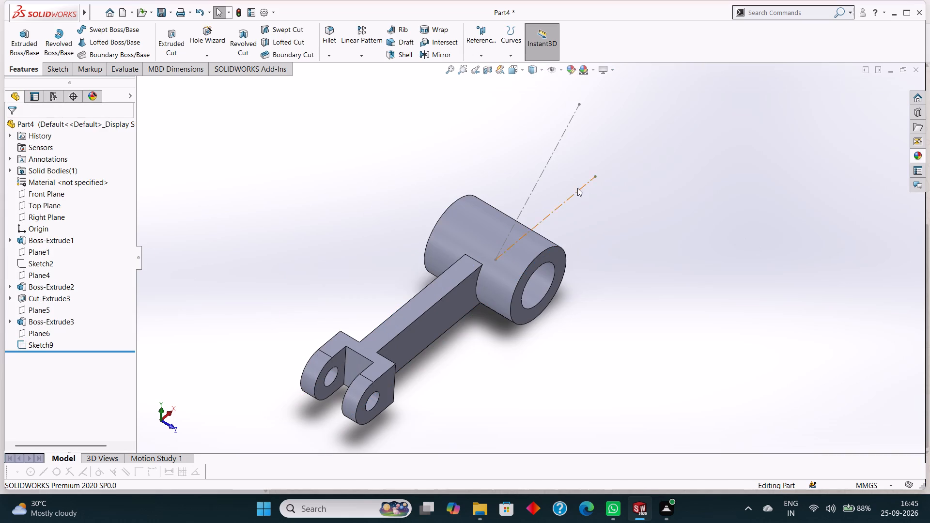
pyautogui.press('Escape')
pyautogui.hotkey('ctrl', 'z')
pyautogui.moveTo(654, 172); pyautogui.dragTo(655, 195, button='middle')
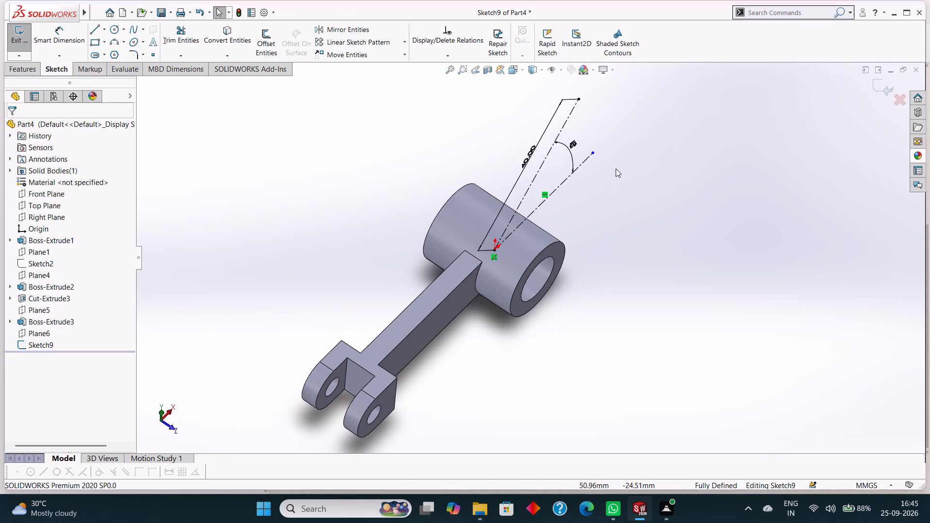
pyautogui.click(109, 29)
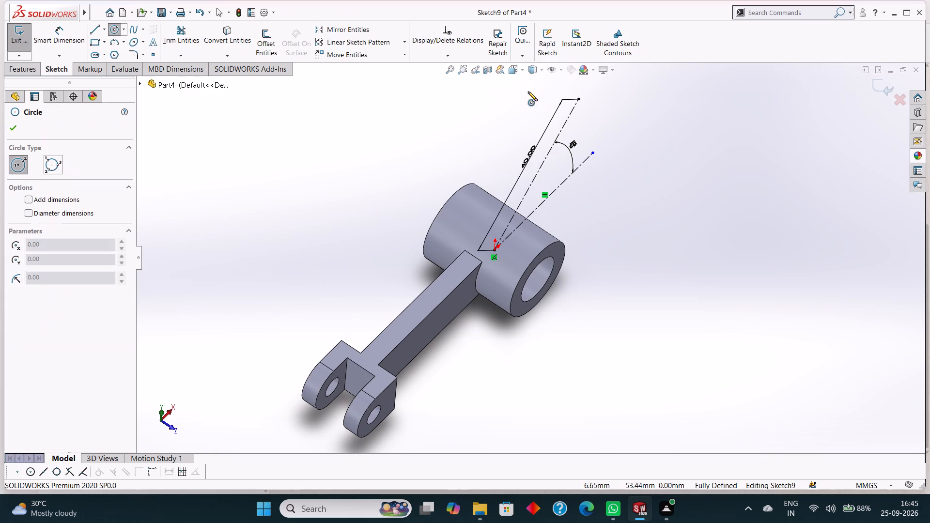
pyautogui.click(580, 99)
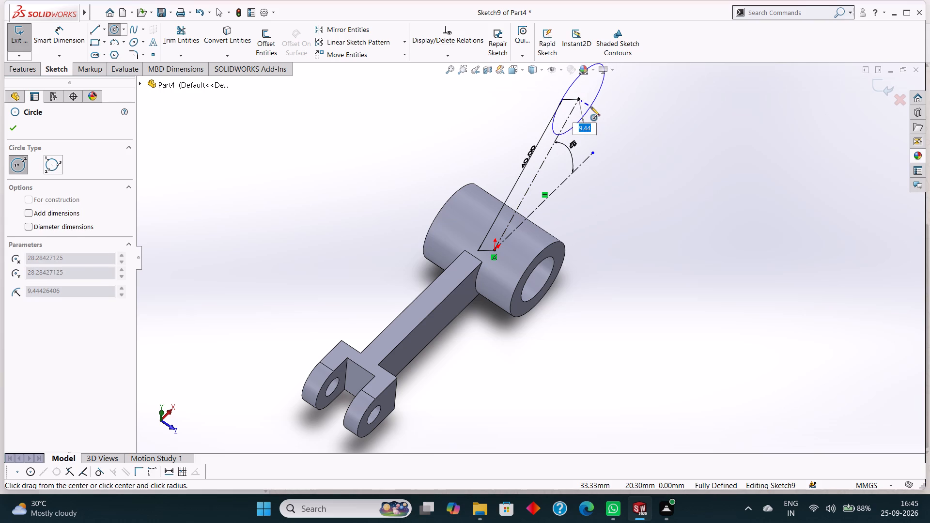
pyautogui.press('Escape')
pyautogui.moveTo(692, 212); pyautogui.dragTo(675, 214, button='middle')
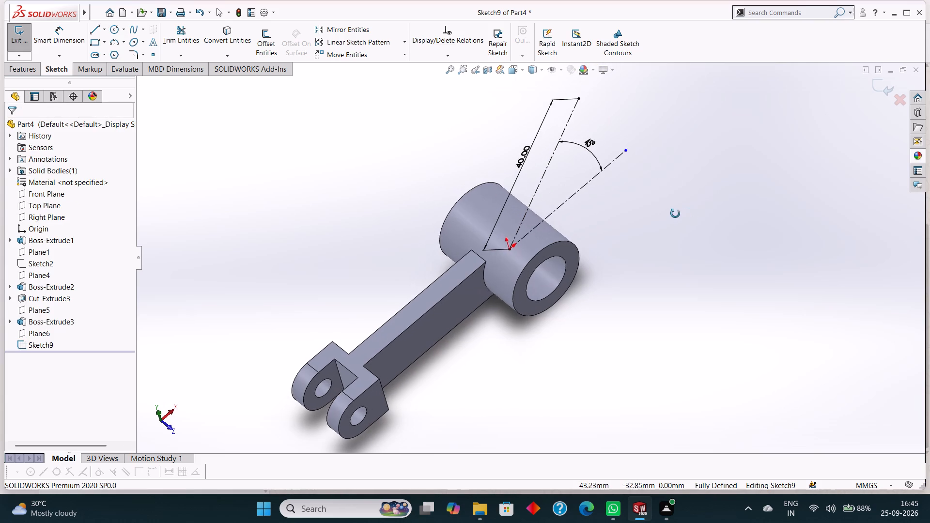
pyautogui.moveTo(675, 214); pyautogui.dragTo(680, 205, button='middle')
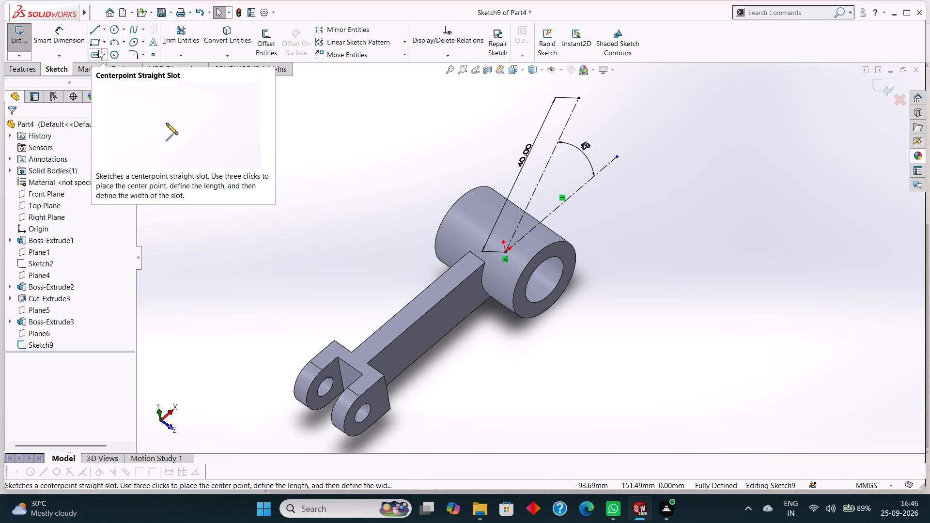
# Exit the sketch containing the 40 mm, 45° construction line.
pyautogui.click(21, 31)
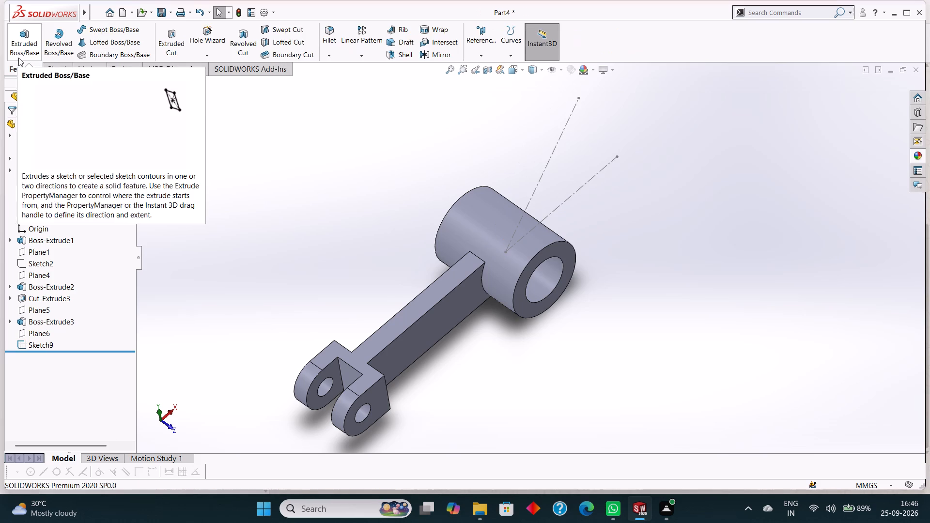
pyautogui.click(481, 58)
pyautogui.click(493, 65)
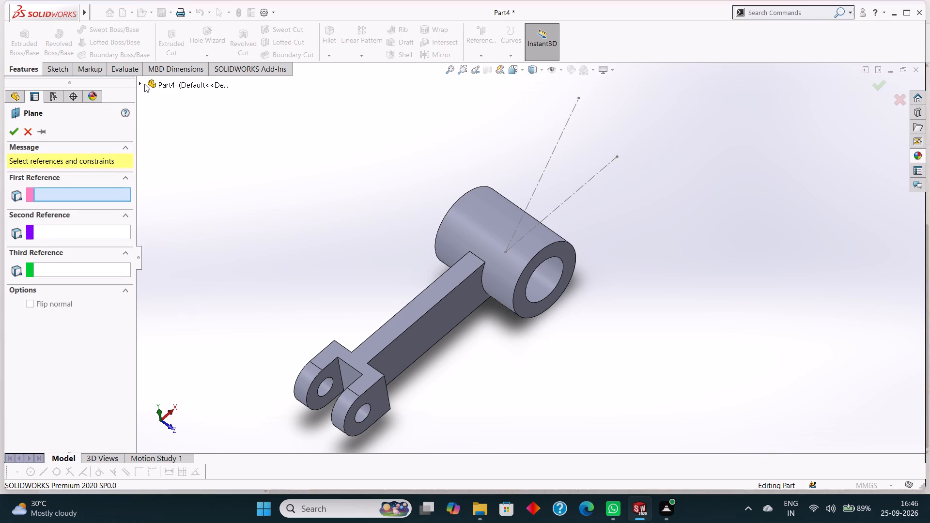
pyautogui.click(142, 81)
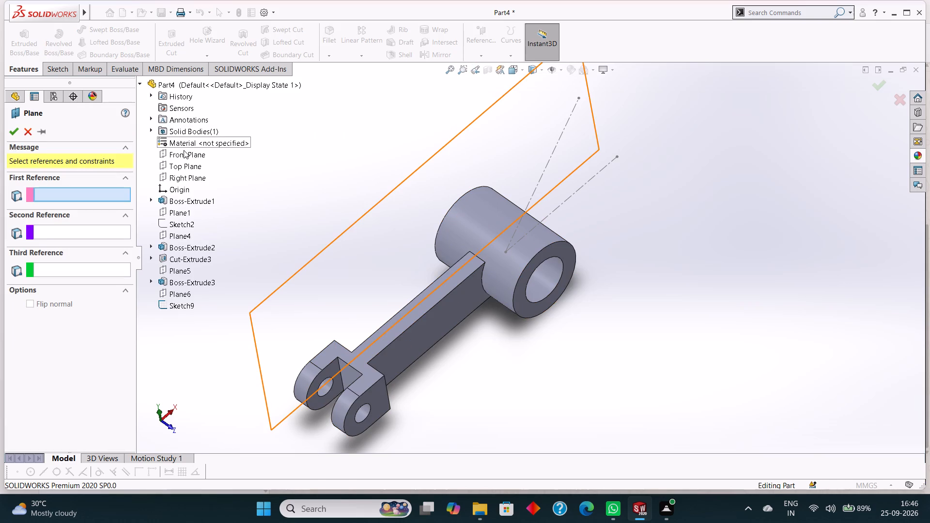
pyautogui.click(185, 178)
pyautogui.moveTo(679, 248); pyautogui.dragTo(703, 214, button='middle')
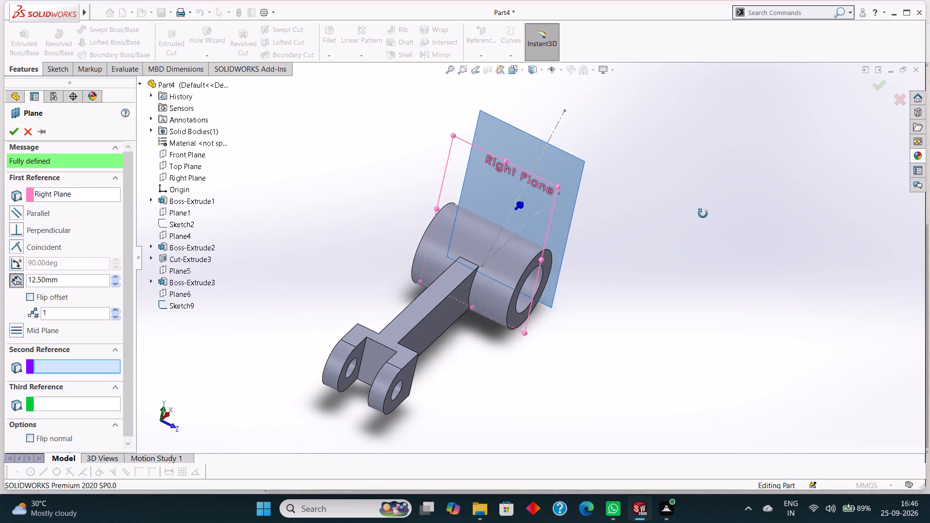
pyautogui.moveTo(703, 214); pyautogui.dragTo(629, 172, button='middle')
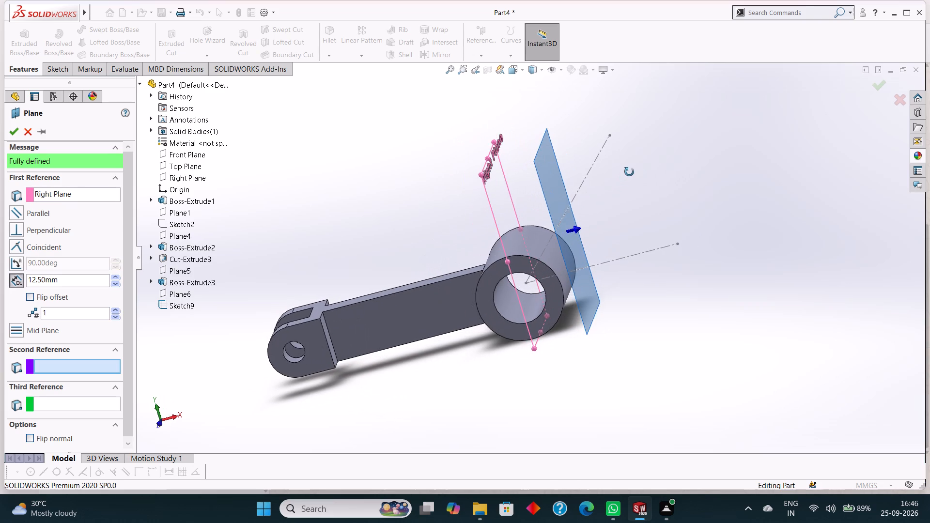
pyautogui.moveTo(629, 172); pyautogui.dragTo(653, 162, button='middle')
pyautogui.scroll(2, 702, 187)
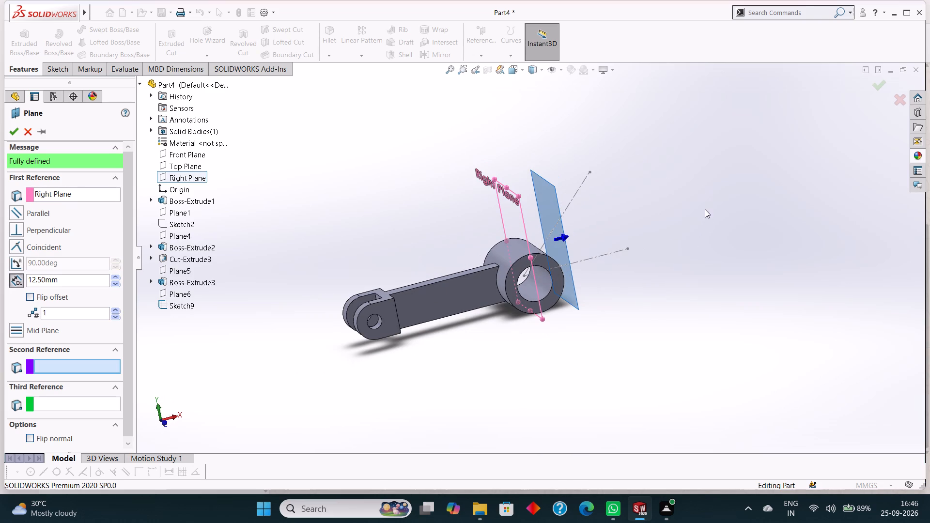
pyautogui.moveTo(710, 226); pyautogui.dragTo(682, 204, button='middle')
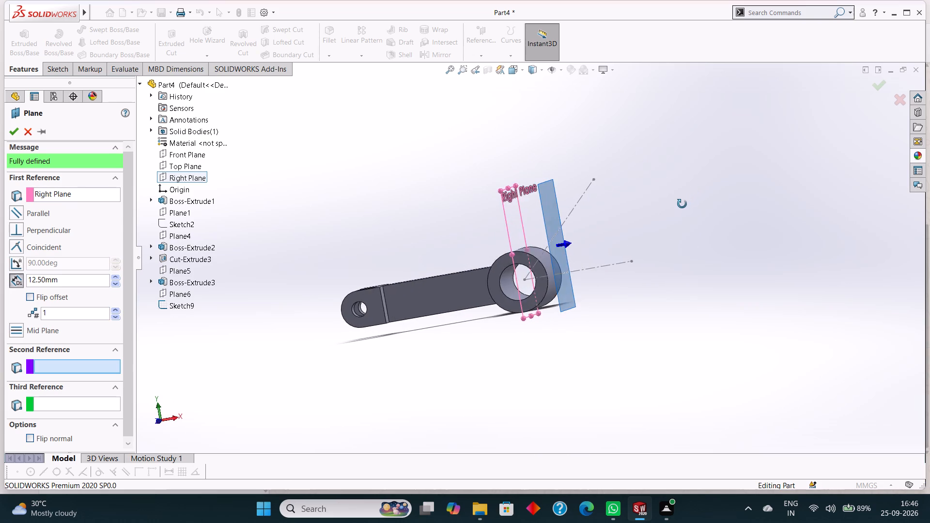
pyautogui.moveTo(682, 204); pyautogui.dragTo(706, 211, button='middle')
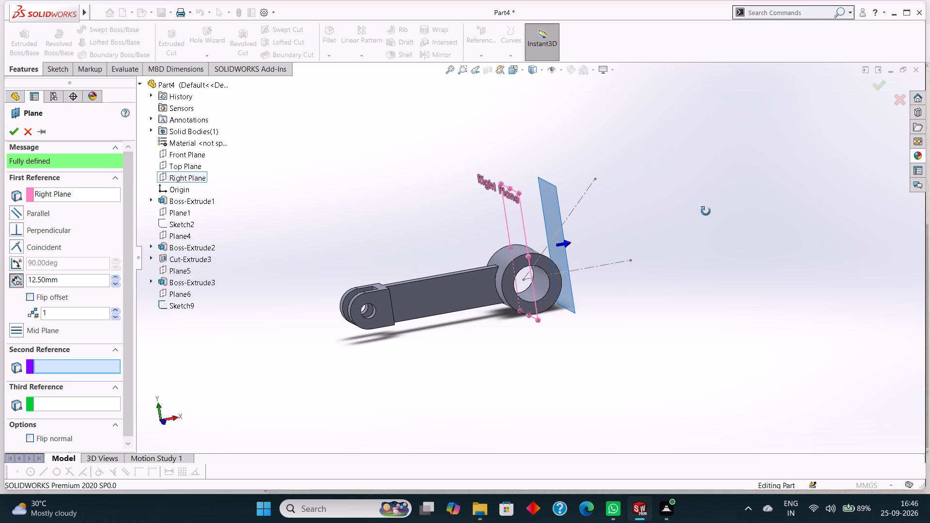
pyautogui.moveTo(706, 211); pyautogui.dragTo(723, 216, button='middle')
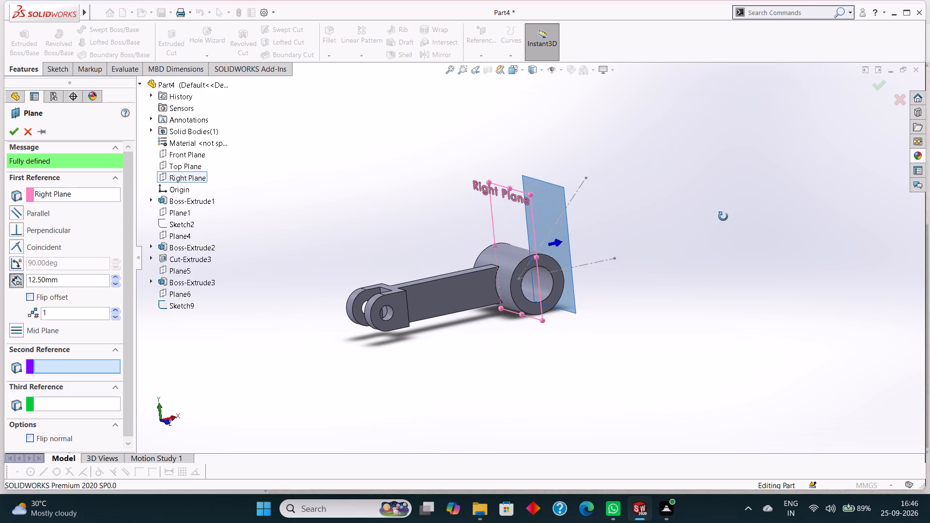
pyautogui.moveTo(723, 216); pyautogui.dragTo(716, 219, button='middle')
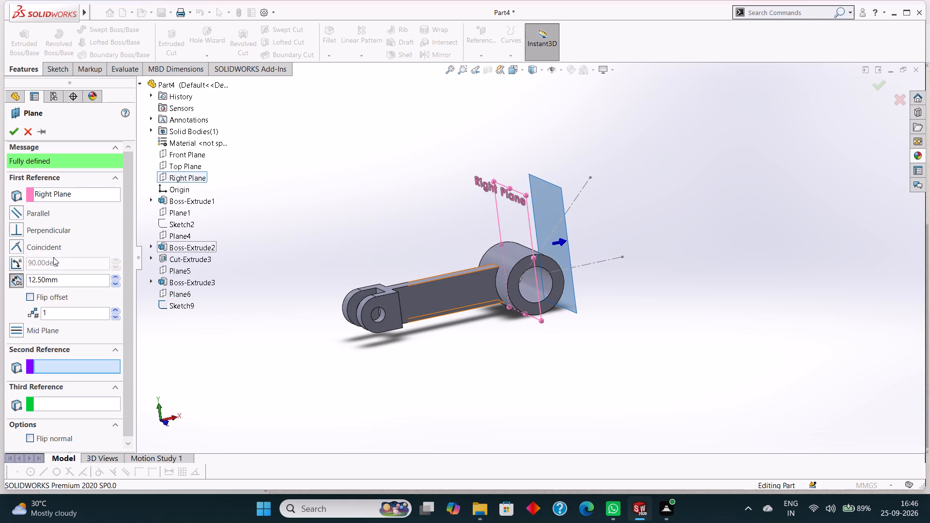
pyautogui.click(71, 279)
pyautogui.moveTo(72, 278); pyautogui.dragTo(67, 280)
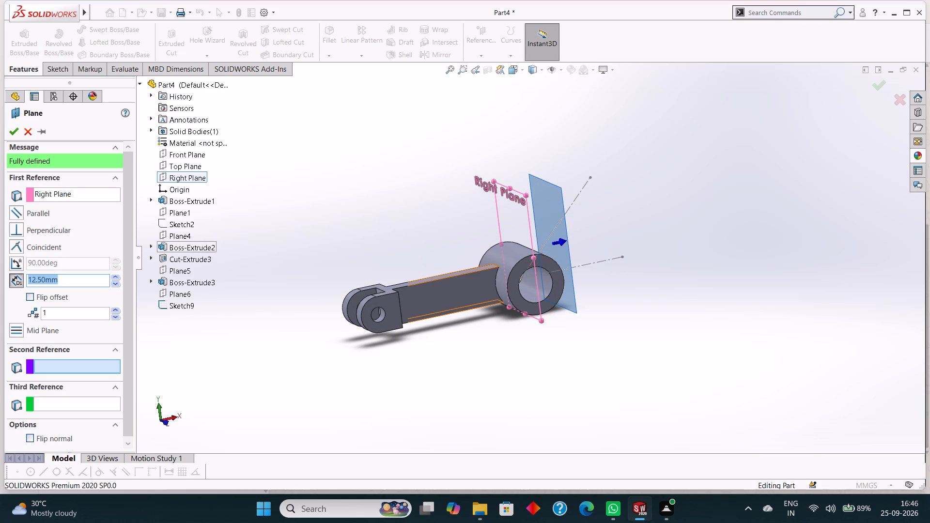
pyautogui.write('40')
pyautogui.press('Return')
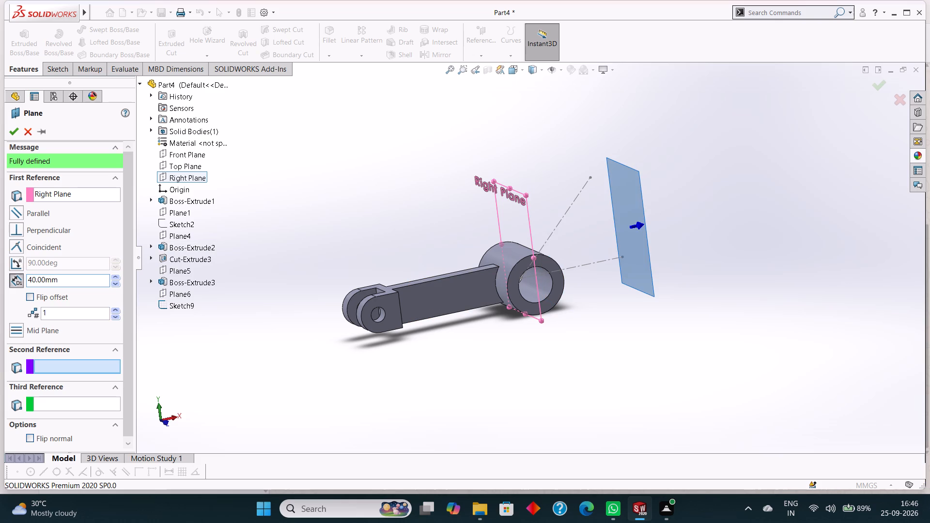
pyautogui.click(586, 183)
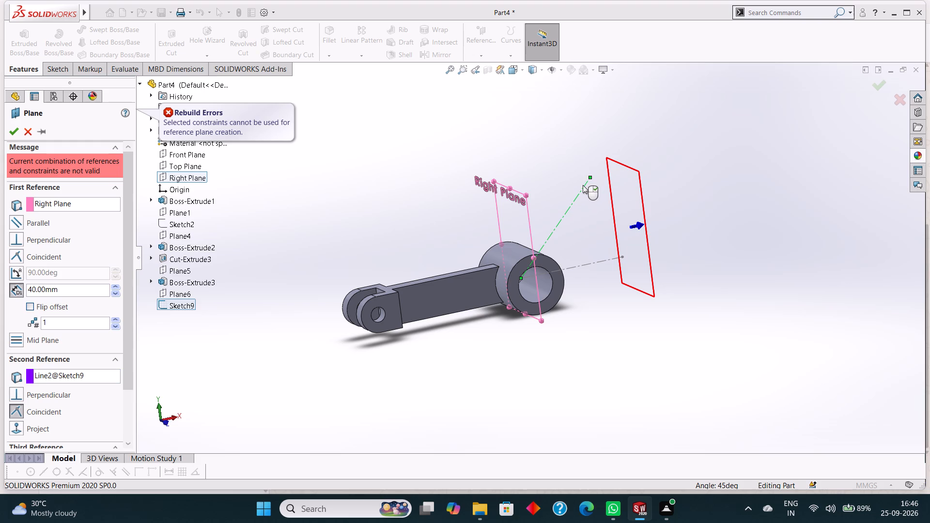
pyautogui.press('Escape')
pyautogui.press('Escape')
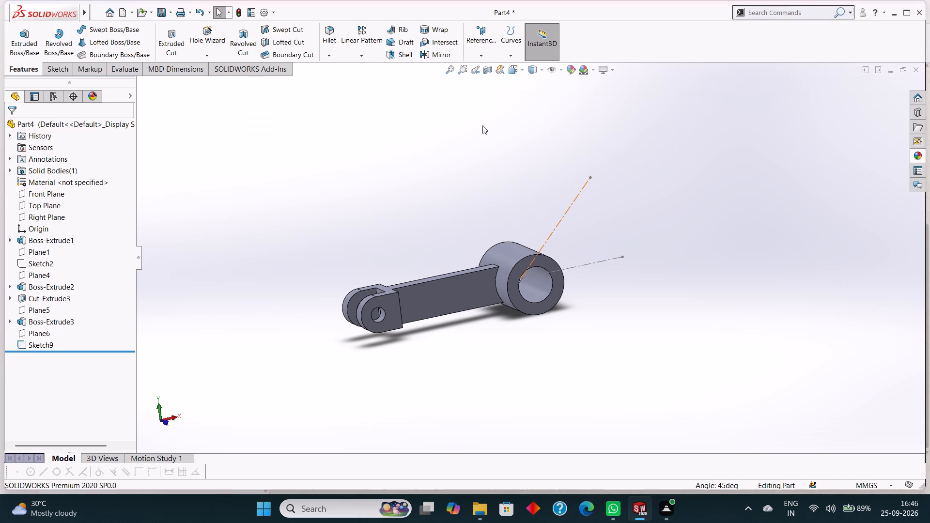
# Start a reference plane offset from the Right Plane towards the sloping construction line, trying distances of 20 mm and 25 mm.
pyautogui.click(480, 58)
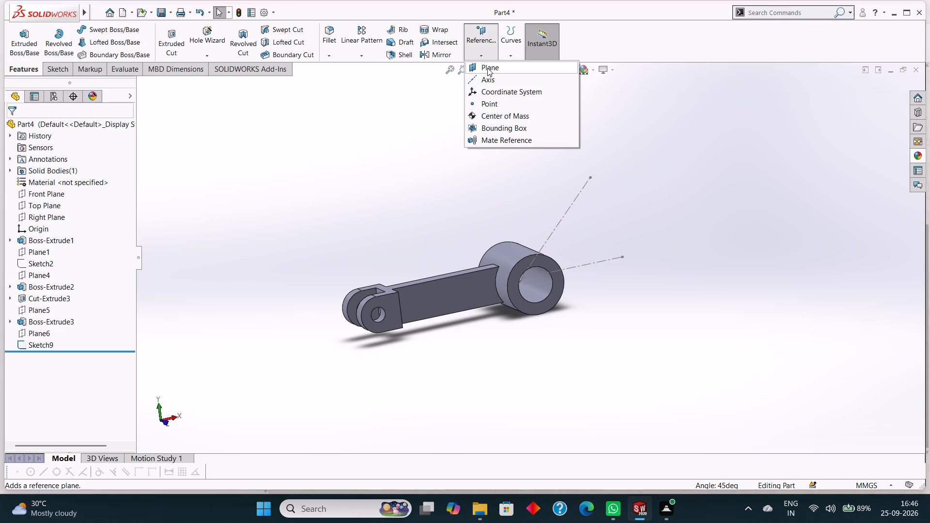
pyautogui.click(487, 68)
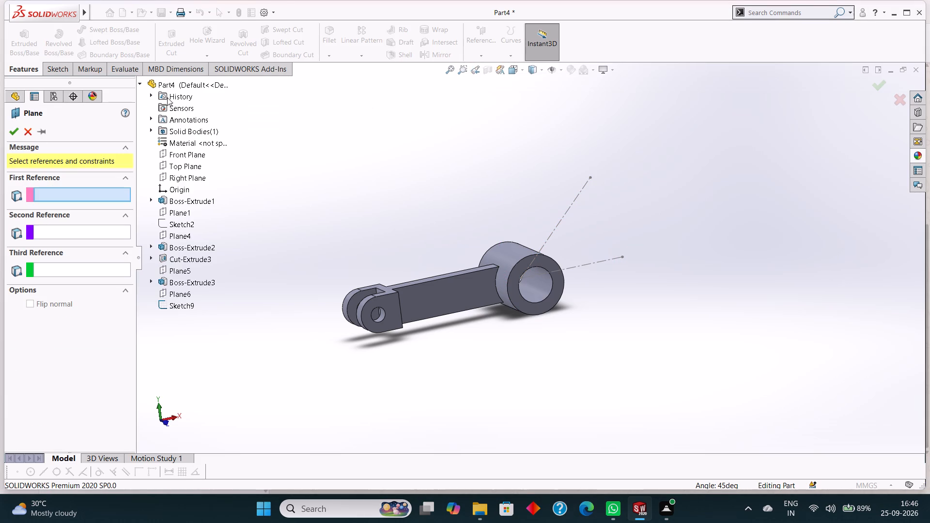
pyautogui.click(182, 176)
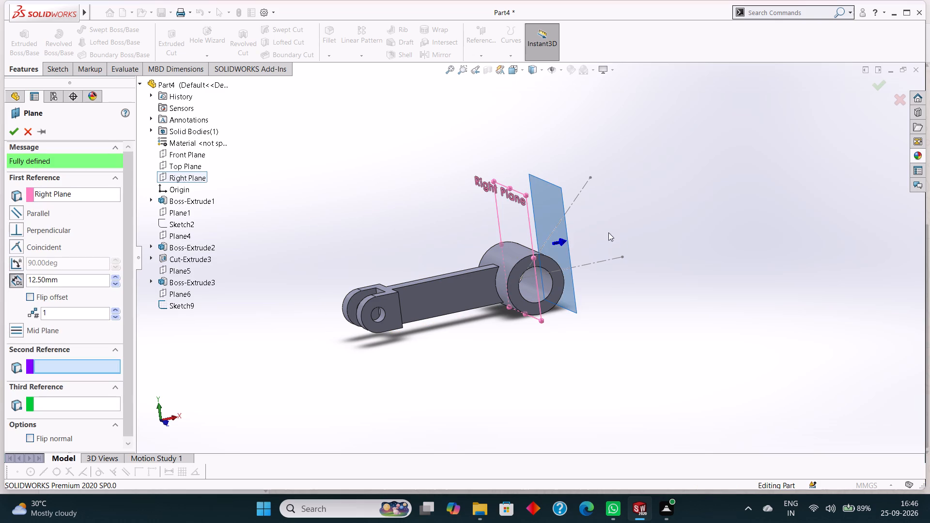
pyautogui.moveTo(730, 247); pyautogui.dragTo(697, 269, button='middle')
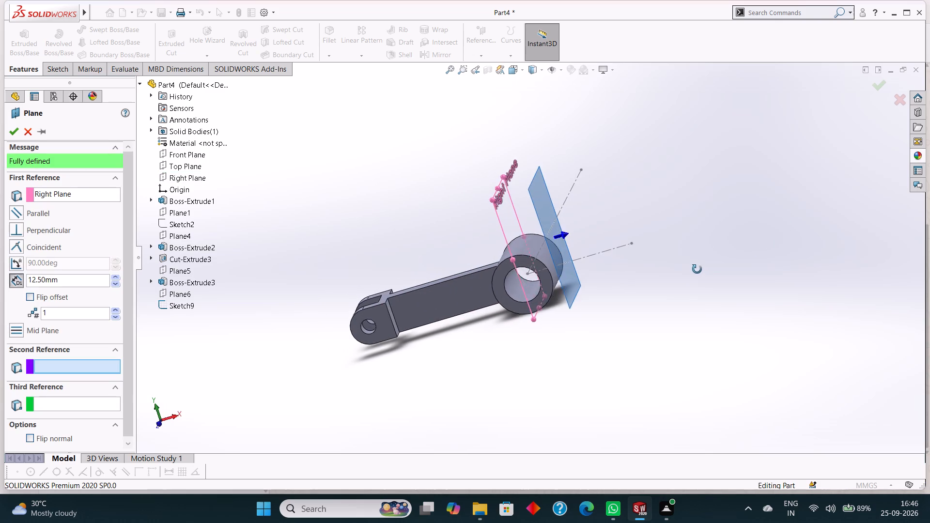
pyautogui.moveTo(697, 269); pyautogui.dragTo(700, 264, button='middle')
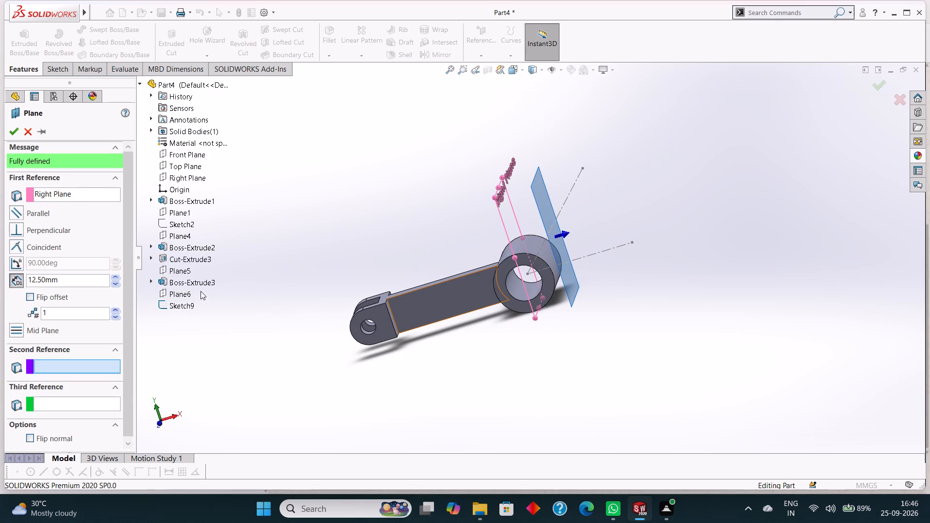
pyautogui.moveTo(62, 278); pyautogui.dragTo(23, 274)
pyautogui.write('20')
pyautogui.press('Return')
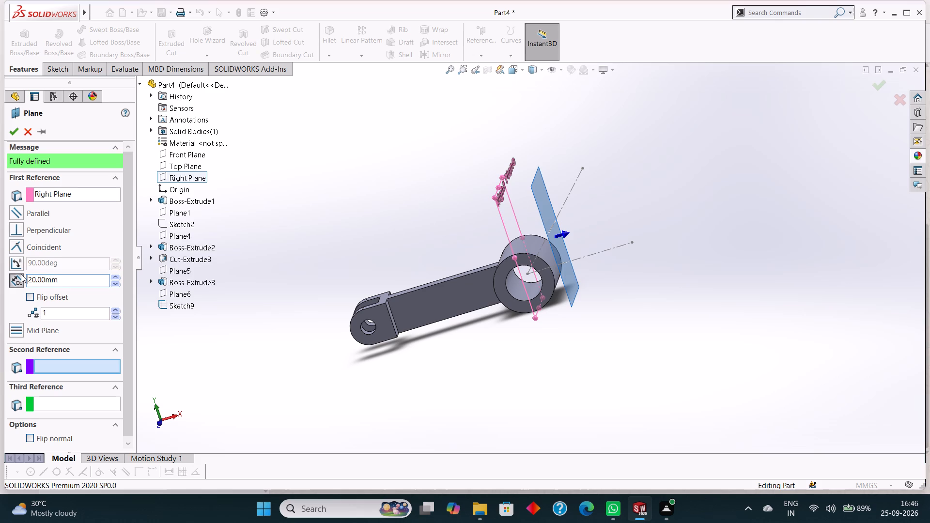
pyautogui.moveTo(68, 281); pyautogui.dragTo(27, 275)
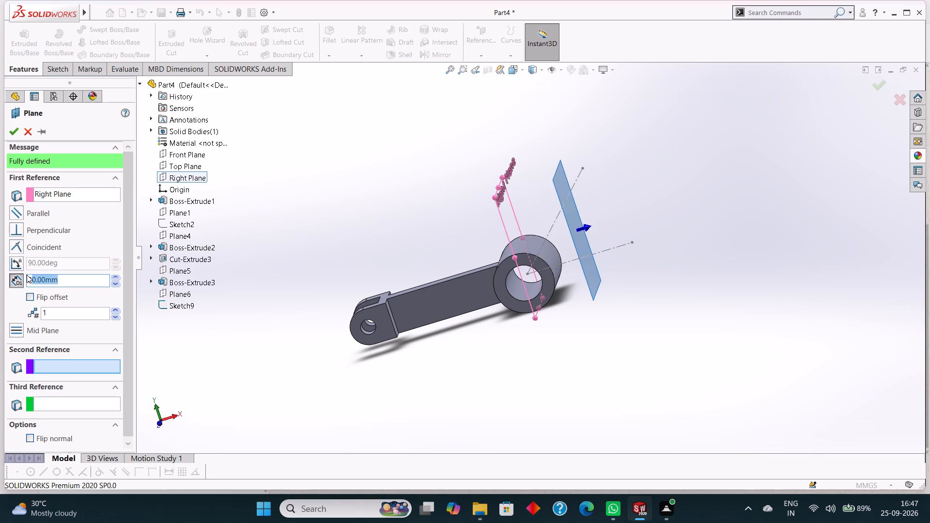
pyautogui.moveTo(27, 275); pyautogui.dragTo(20, 272)
pyautogui.write('25')
pyautogui.press('Return')
pyautogui.scroll(-1, 511, 380)
pyautogui.moveTo(718, 424); pyautogui.dragTo(734, 416, button='middle')
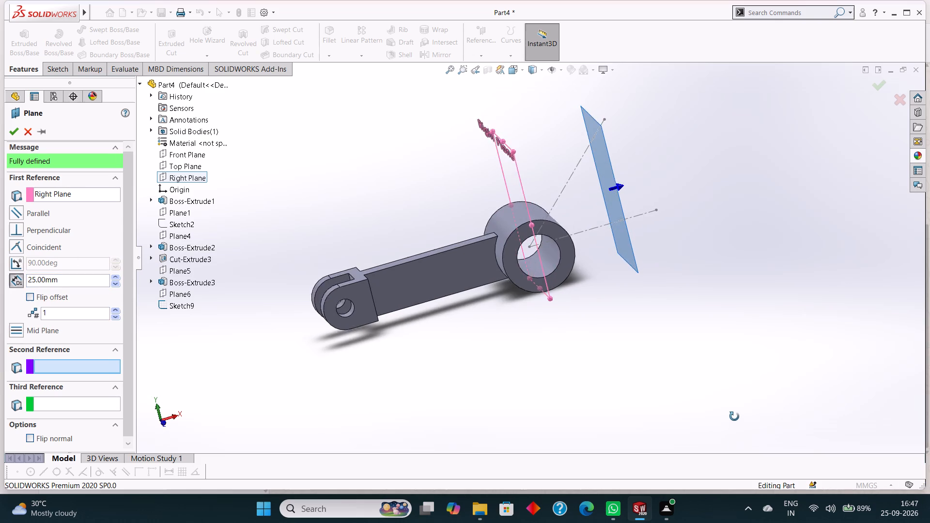
pyautogui.moveTo(734, 416); pyautogui.dragTo(734, 393, button='middle')
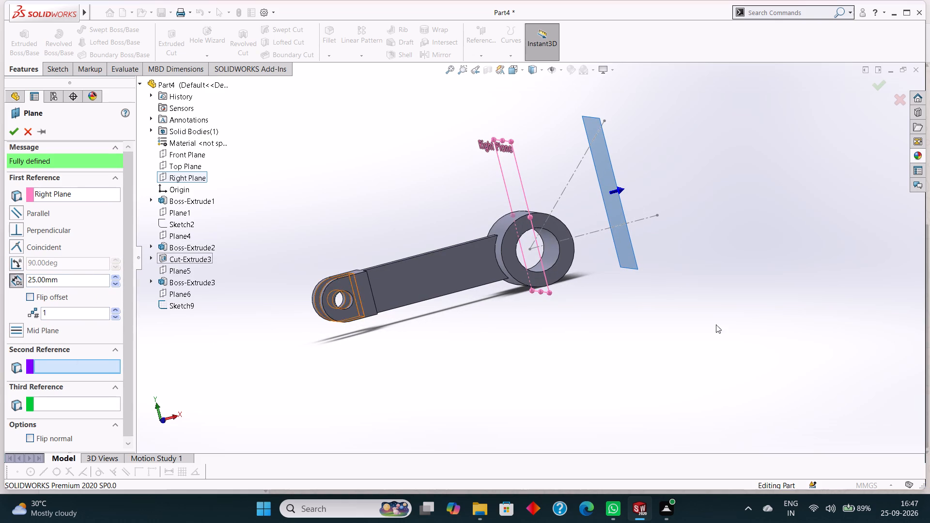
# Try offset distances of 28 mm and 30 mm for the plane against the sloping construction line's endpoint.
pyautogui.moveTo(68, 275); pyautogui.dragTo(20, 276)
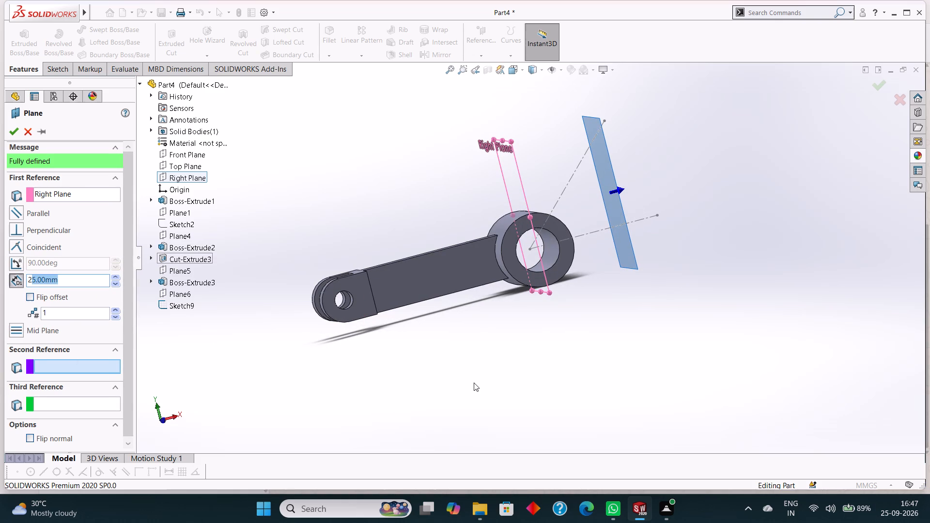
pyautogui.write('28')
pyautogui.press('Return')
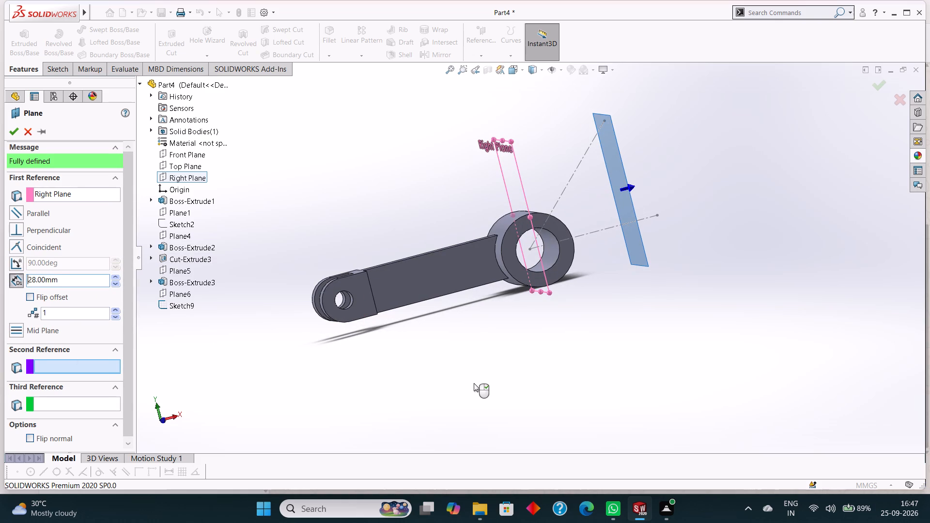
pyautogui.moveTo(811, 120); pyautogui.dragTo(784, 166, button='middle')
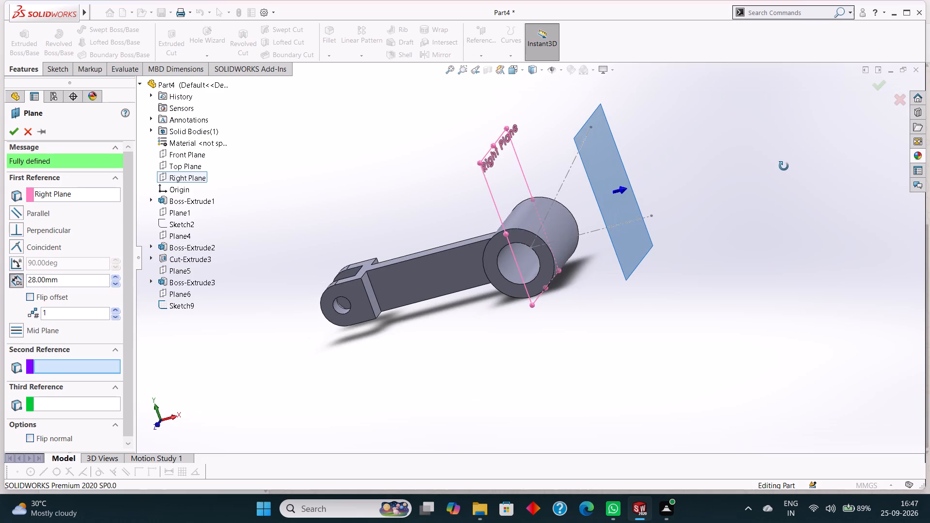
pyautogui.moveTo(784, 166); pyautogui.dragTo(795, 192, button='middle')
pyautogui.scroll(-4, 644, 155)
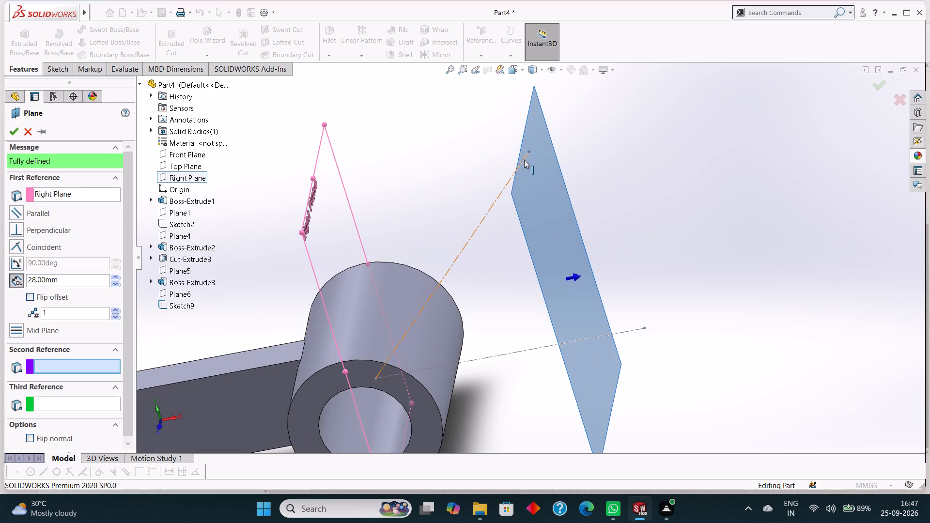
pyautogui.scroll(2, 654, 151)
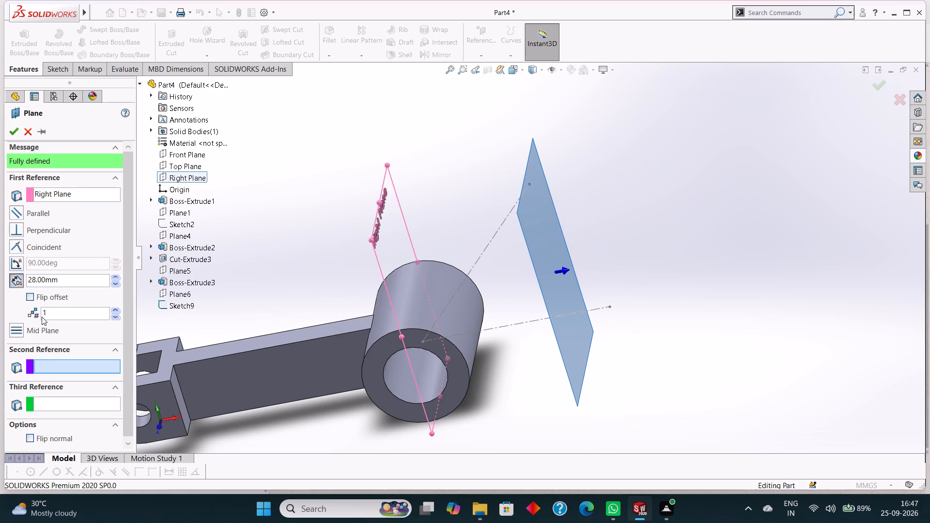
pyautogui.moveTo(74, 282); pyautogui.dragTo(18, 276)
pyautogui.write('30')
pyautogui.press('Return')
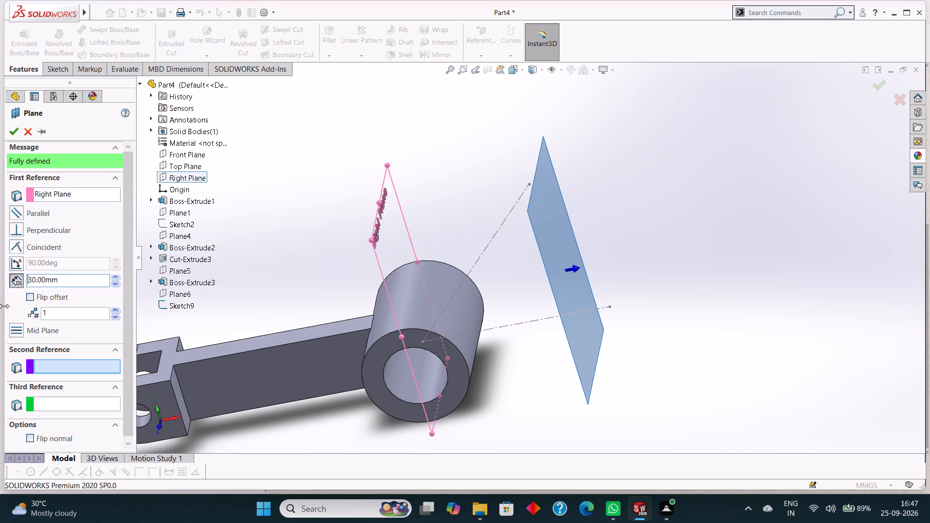
# Set the plane's offset from the Right Plane to 29 mm and create it.
pyautogui.moveTo(70, 281); pyautogui.dragTo(27, 276)
pyautogui.write('29')
pyautogui.press('Return')
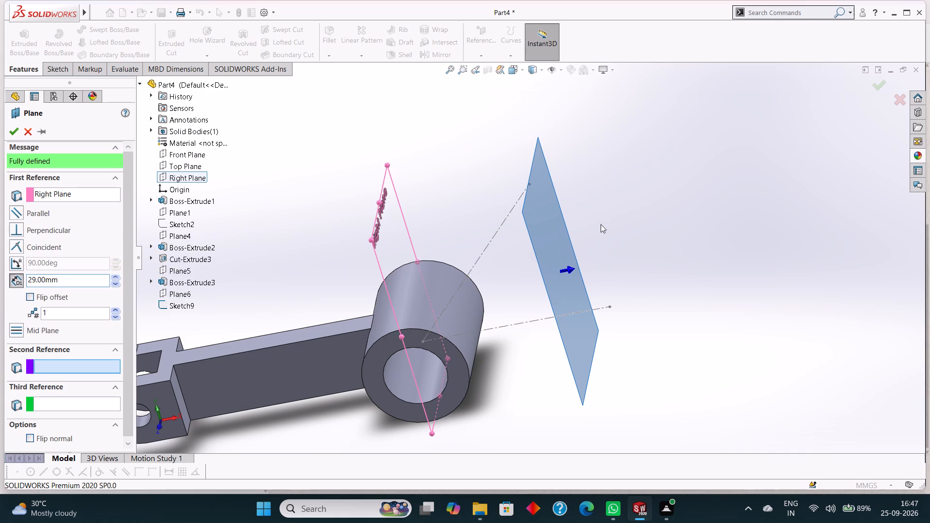
pyautogui.moveTo(764, 223); pyautogui.dragTo(814, 213, button='middle')
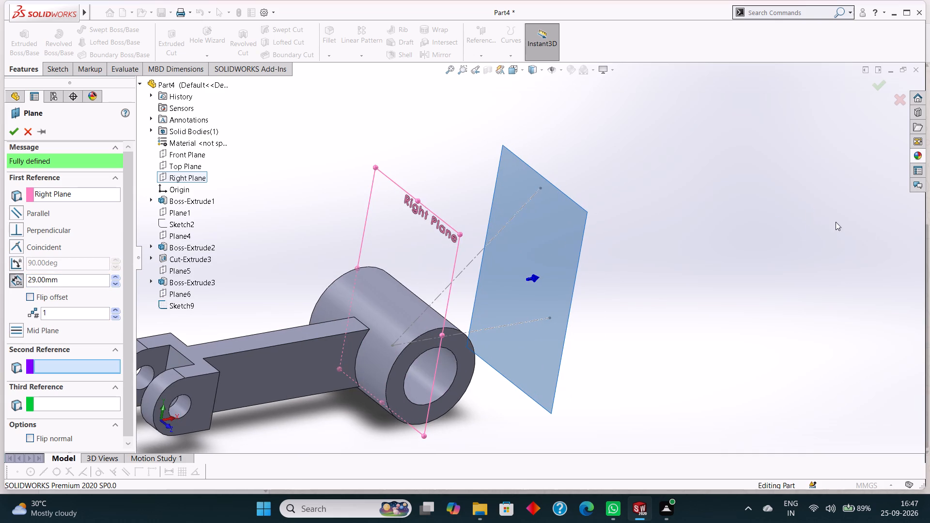
pyautogui.click(8, 131)
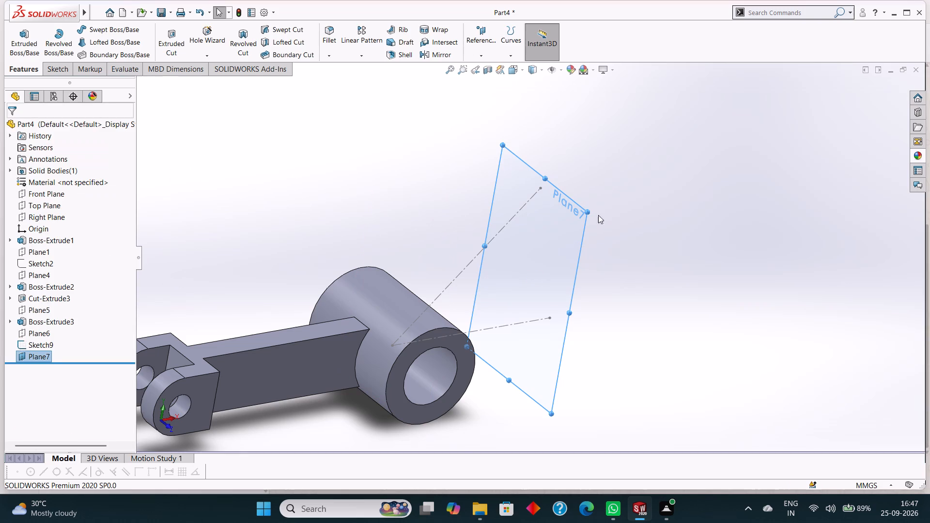
pyautogui.click(695, 226)
# Examine the new offset plane face-on from both sides and at an angle, relative to the sloping construction line.
pyautogui.click(550, 209)
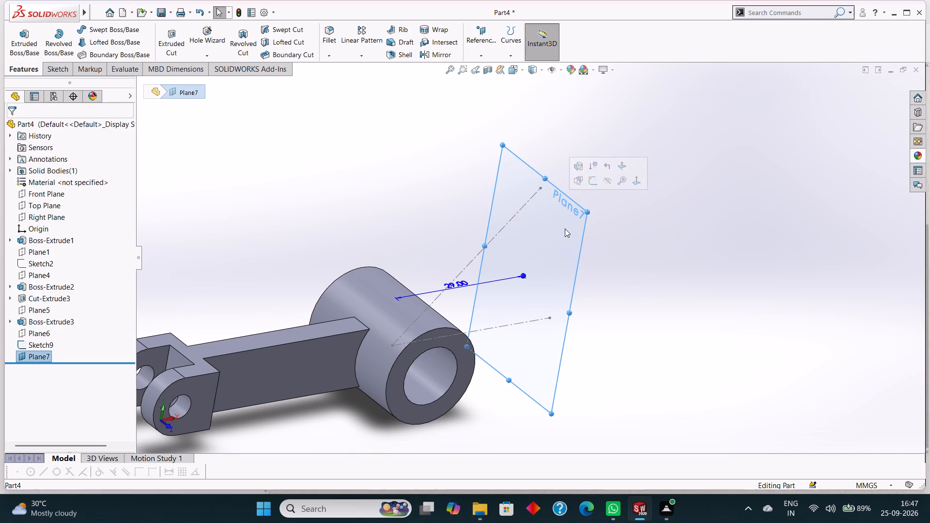
pyautogui.hotkey('ctrl', '8')
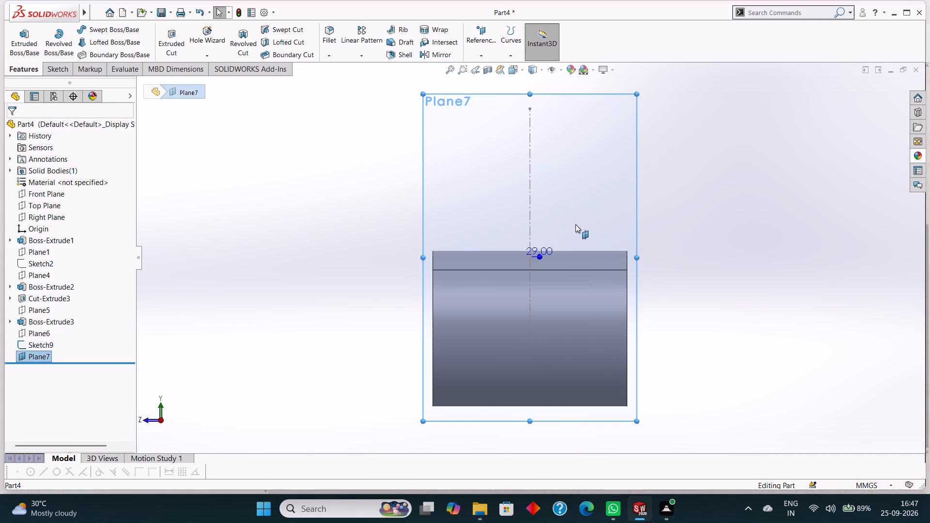
pyautogui.click(603, 113)
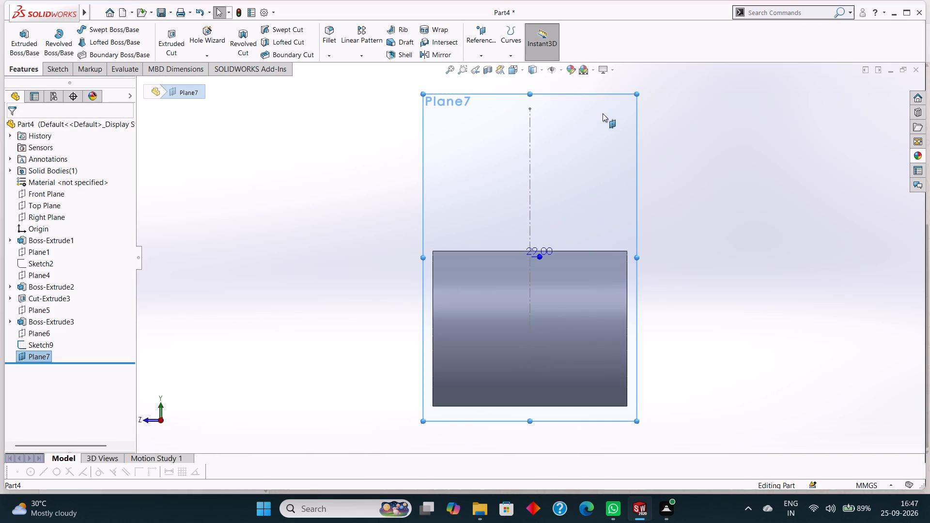
pyautogui.hotkey('ctrl', '8')
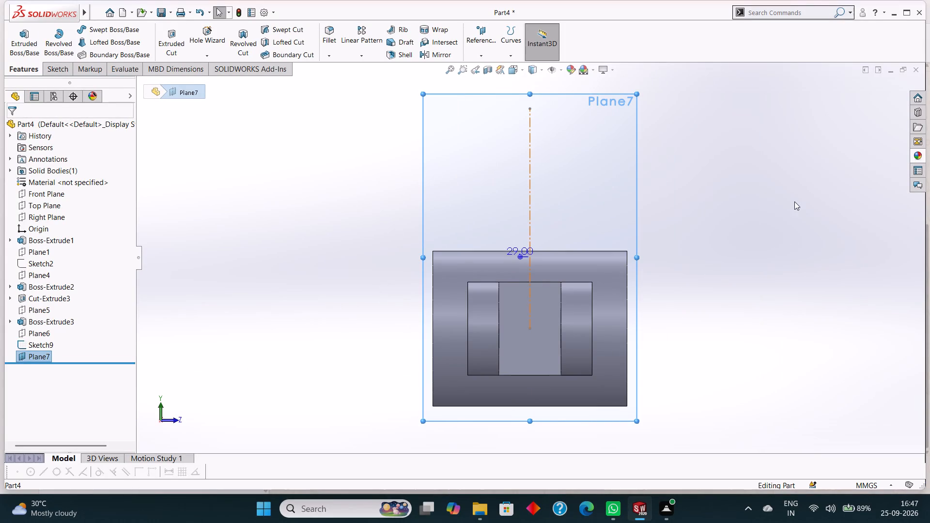
pyautogui.scroll(-1, 794, 201)
pyautogui.moveTo(797, 202); pyautogui.dragTo(780, 249, button='middle')
pyautogui.scroll(5, 781, 245)
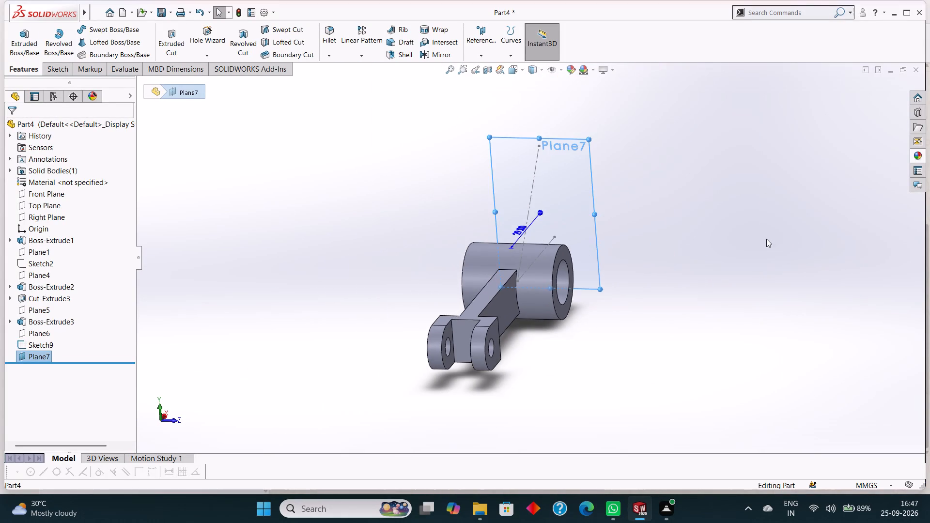
pyautogui.moveTo(766, 239); pyautogui.dragTo(713, 248, button='middle')
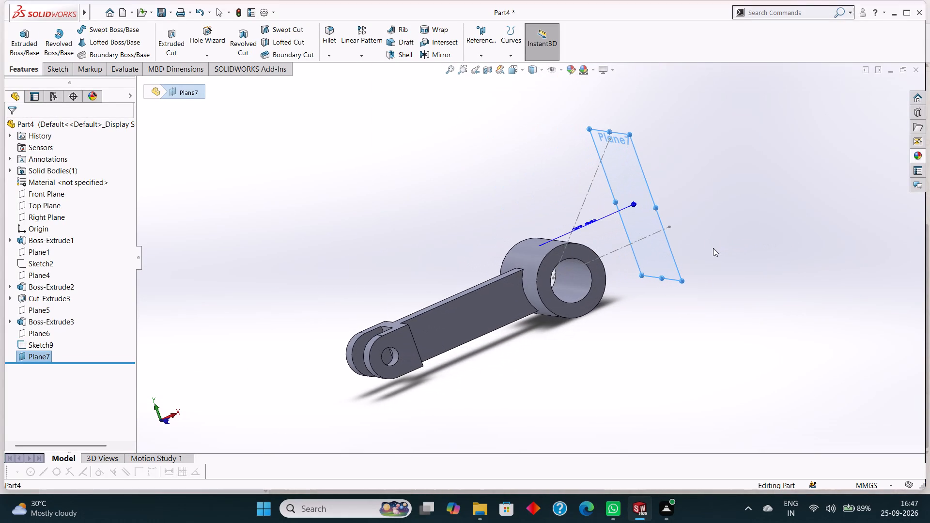
pyautogui.scroll(2, 713, 248)
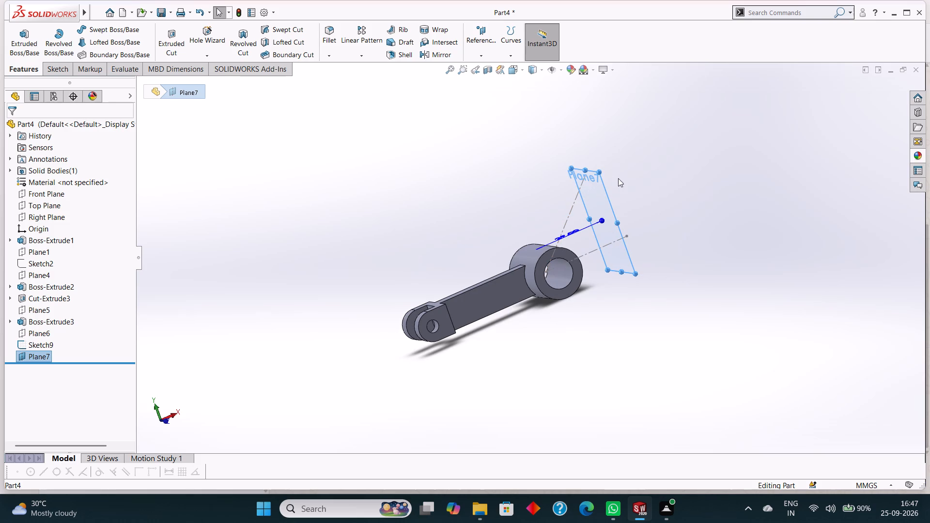
pyautogui.scroll(-2, 696, 196)
pyautogui.scroll(-3, 519, 176)
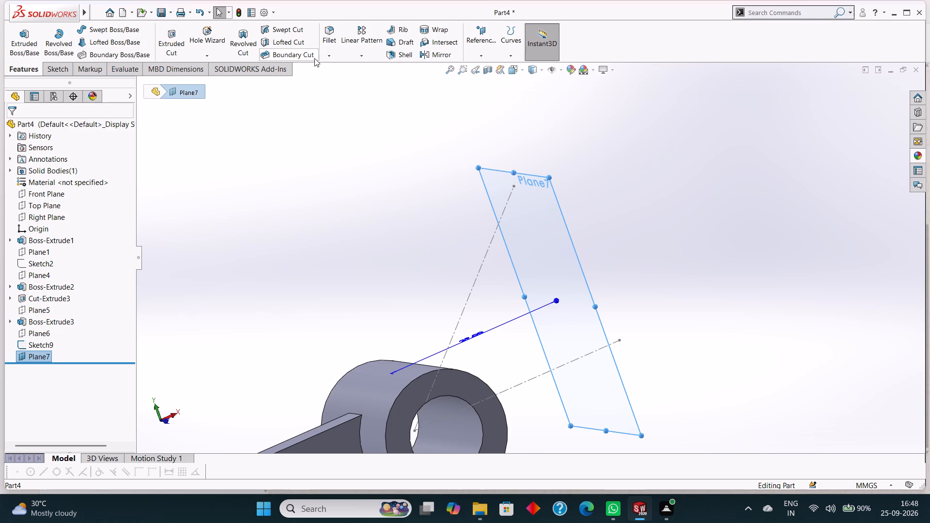
pyautogui.click(356, 60)
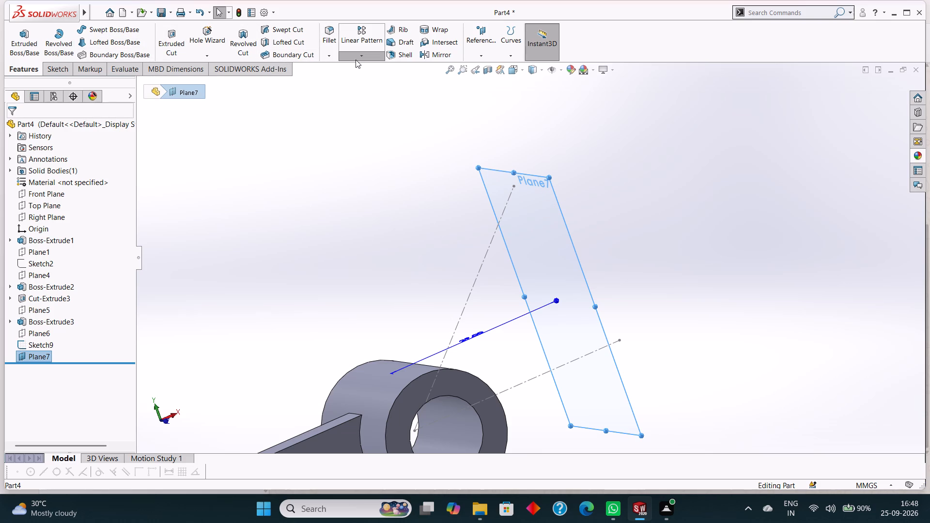
pyautogui.click(279, 125)
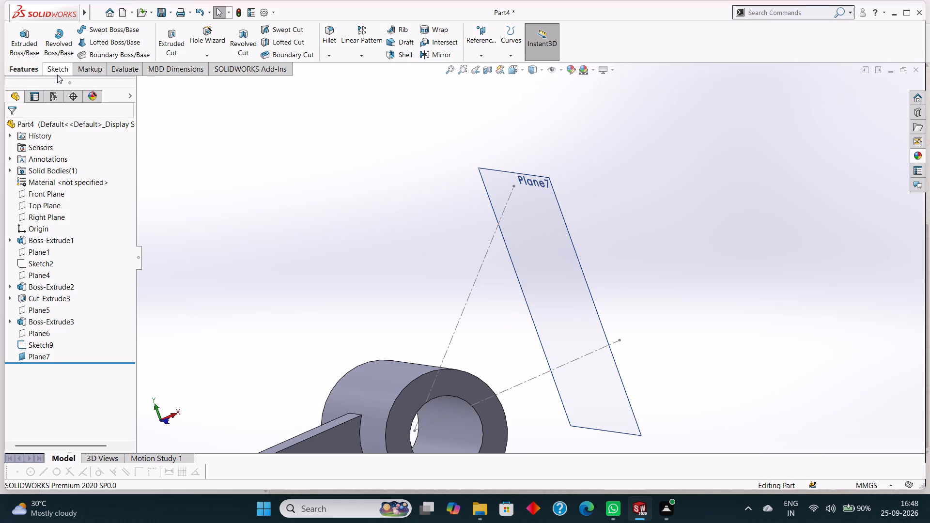
# Start a 3D sketch by trying an intersection curve between the 29 mm offset plane and the large cylinder's outer face.
pyautogui.click(55, 72)
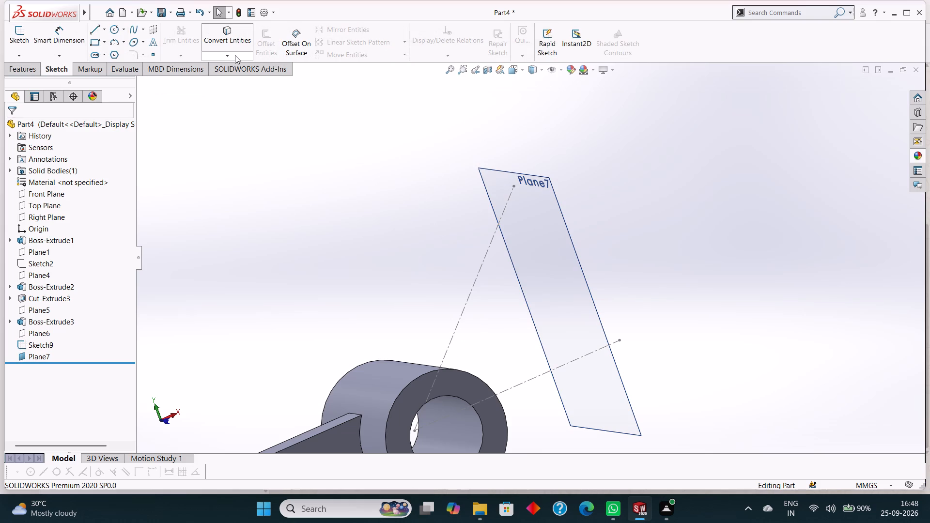
pyautogui.click(236, 55)
pyautogui.click(240, 66)
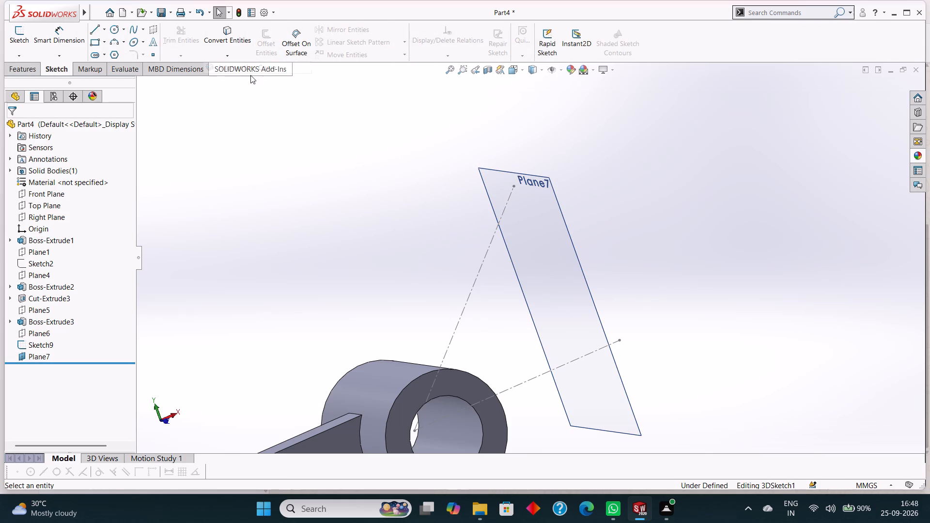
pyautogui.click(51, 161)
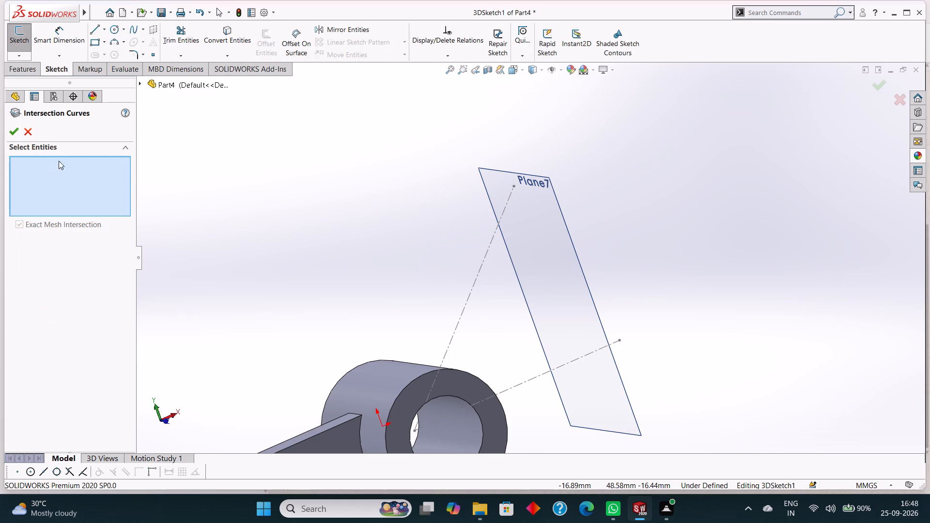
pyautogui.click(538, 196)
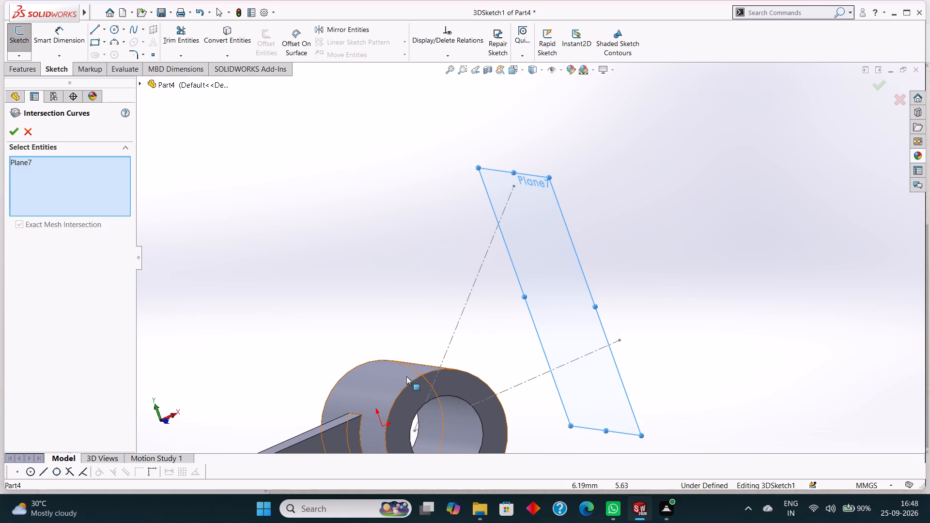
pyautogui.click(393, 373)
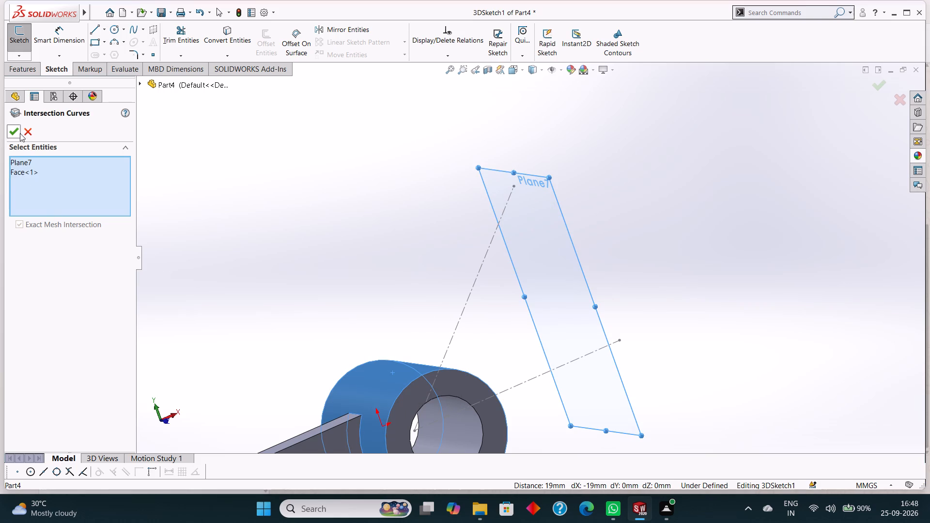
pyautogui.click(16, 130)
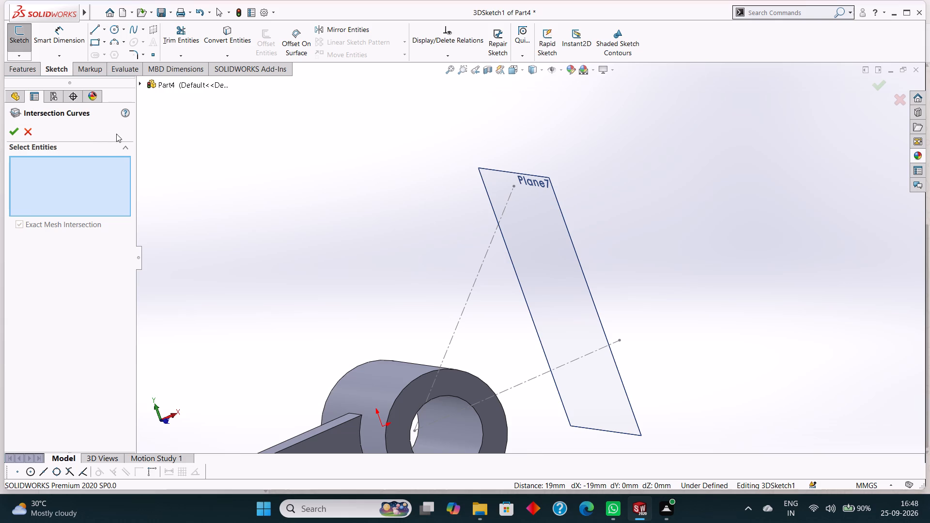
pyautogui.press('Escape')
pyautogui.press('Escape')
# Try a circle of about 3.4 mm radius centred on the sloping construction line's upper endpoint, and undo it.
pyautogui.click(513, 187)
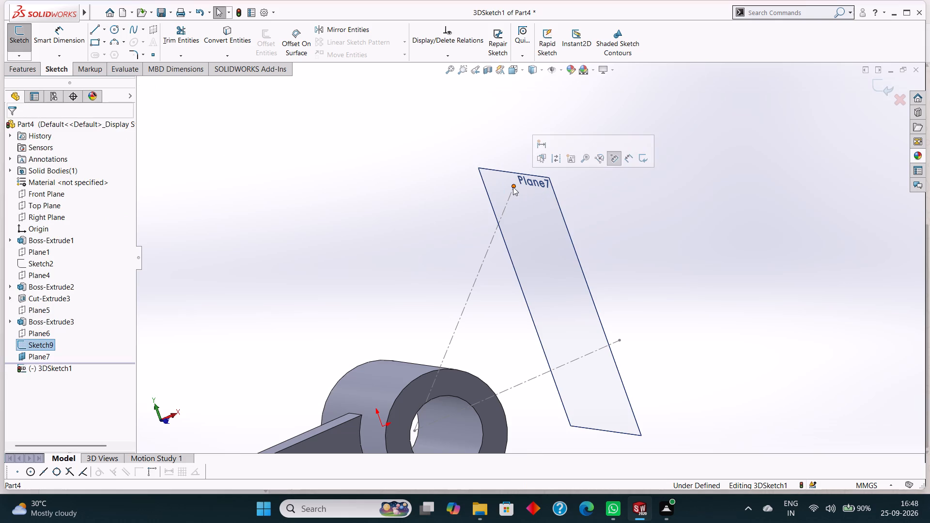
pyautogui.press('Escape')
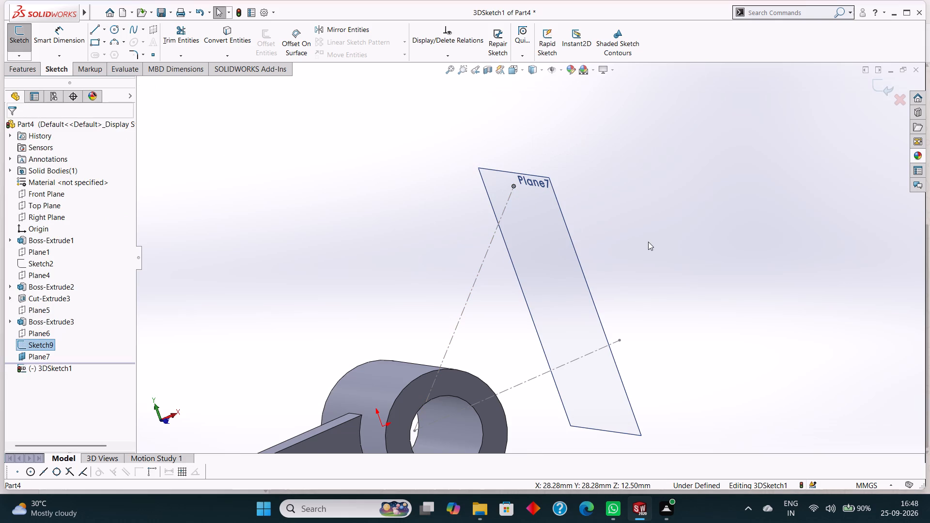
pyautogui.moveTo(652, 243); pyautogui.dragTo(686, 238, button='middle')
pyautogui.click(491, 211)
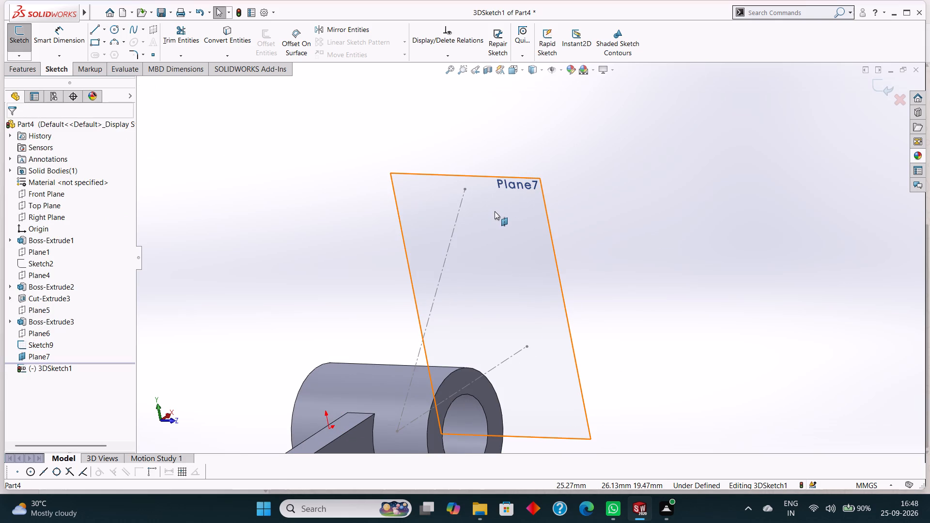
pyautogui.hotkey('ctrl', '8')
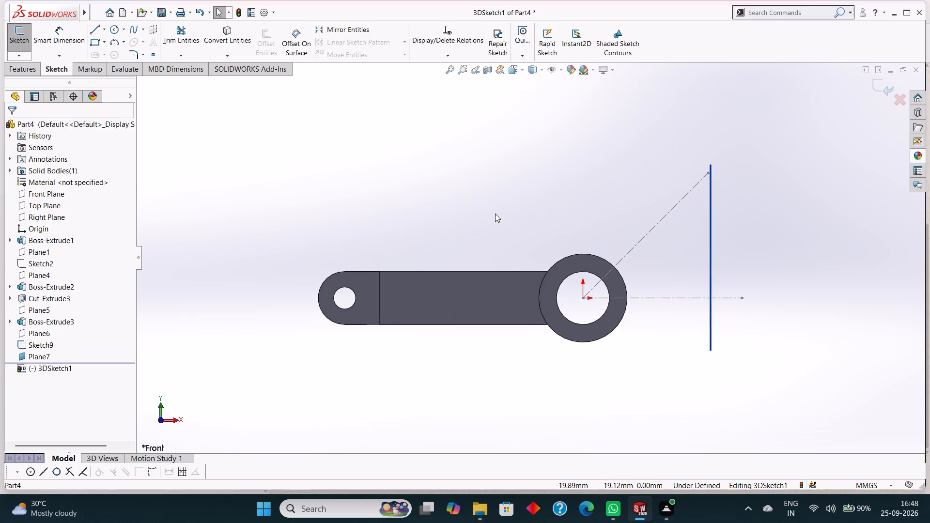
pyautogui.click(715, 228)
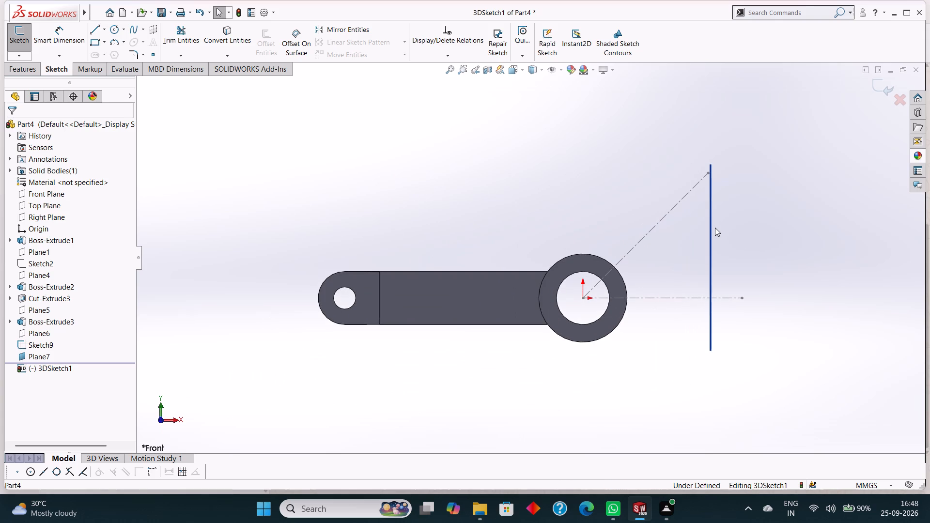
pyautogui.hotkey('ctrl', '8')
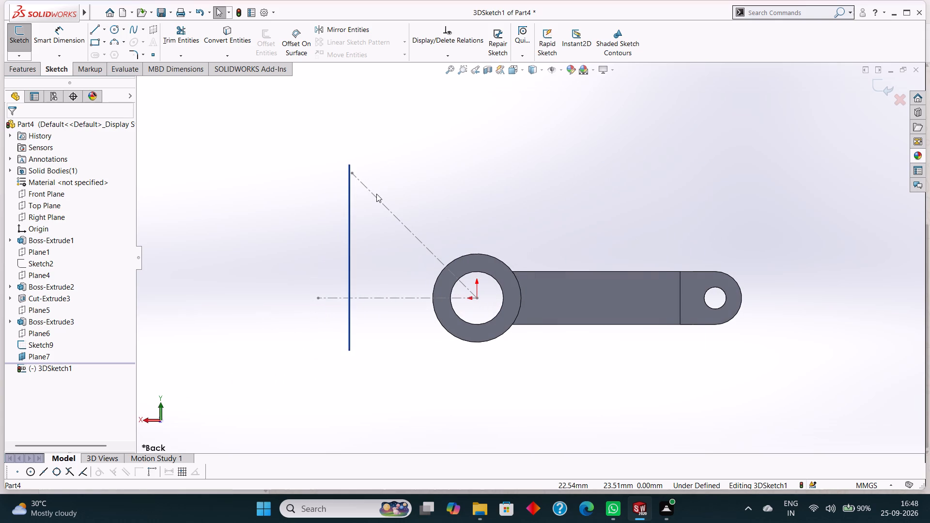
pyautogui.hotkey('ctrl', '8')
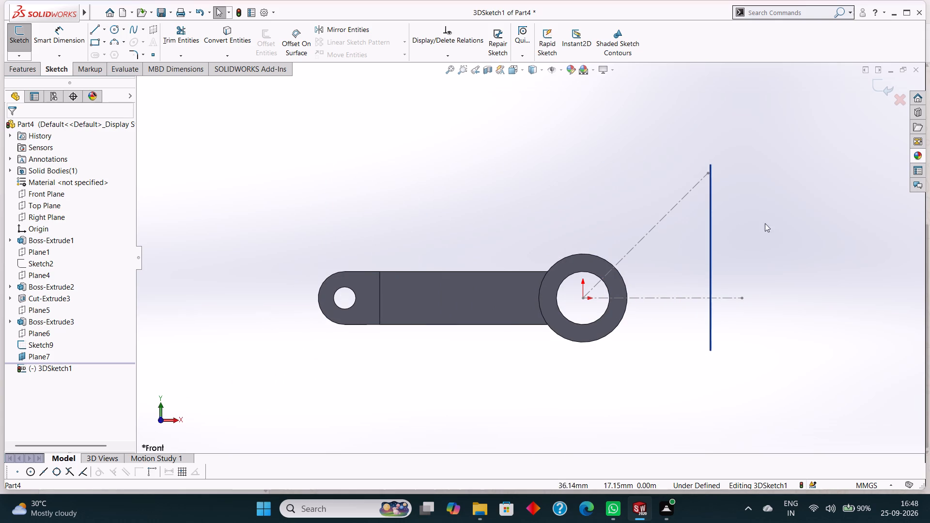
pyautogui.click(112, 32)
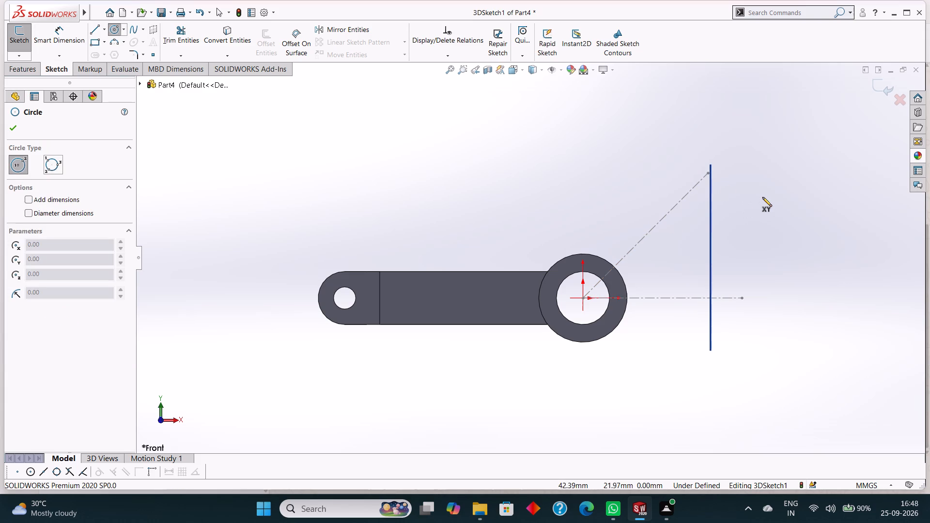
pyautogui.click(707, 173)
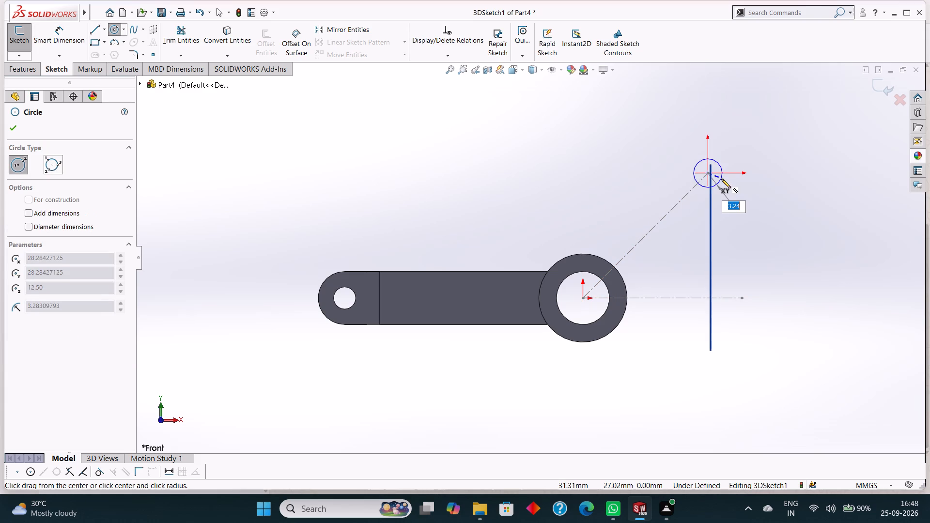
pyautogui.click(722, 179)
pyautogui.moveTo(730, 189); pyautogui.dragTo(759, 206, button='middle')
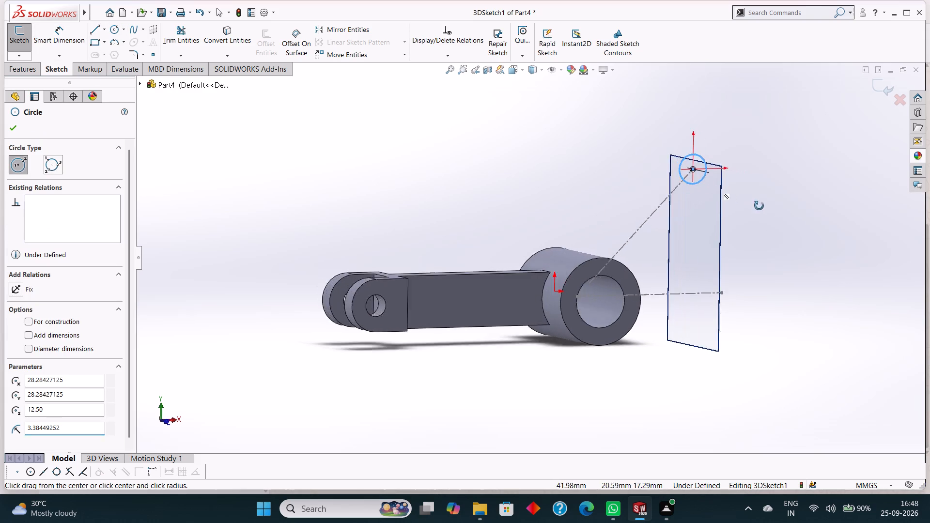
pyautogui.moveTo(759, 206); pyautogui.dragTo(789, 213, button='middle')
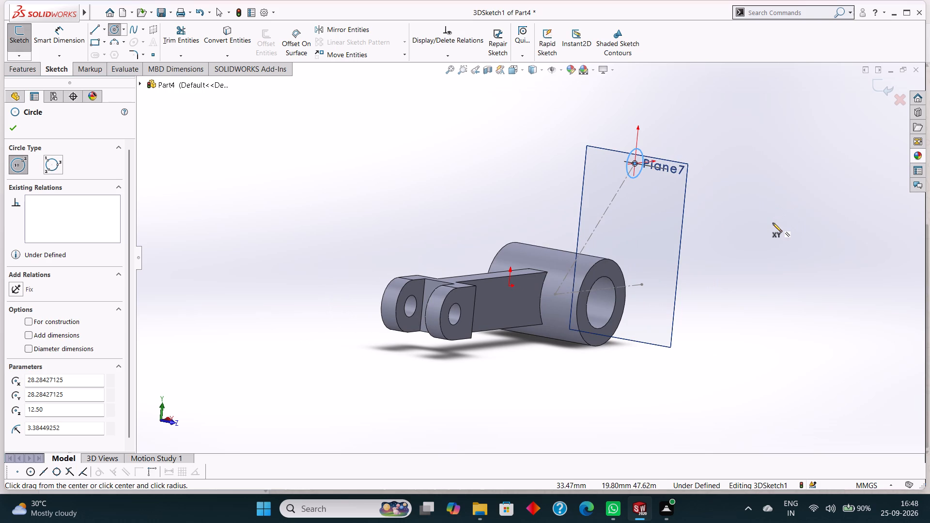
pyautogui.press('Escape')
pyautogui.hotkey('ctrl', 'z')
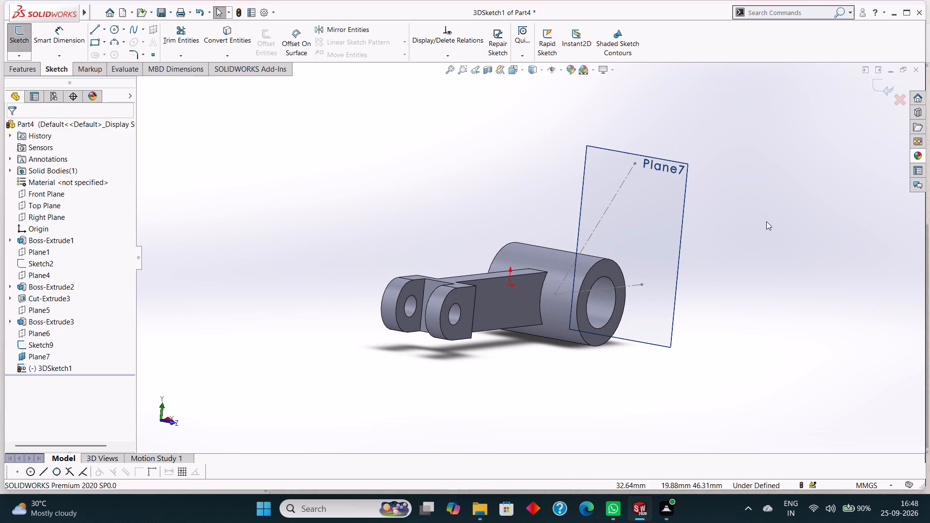
# Sketch a circle of about 2.3 mm radius parallel to the offset plane, centred on the sloping construction line near its upper end.
pyautogui.click(658, 162)
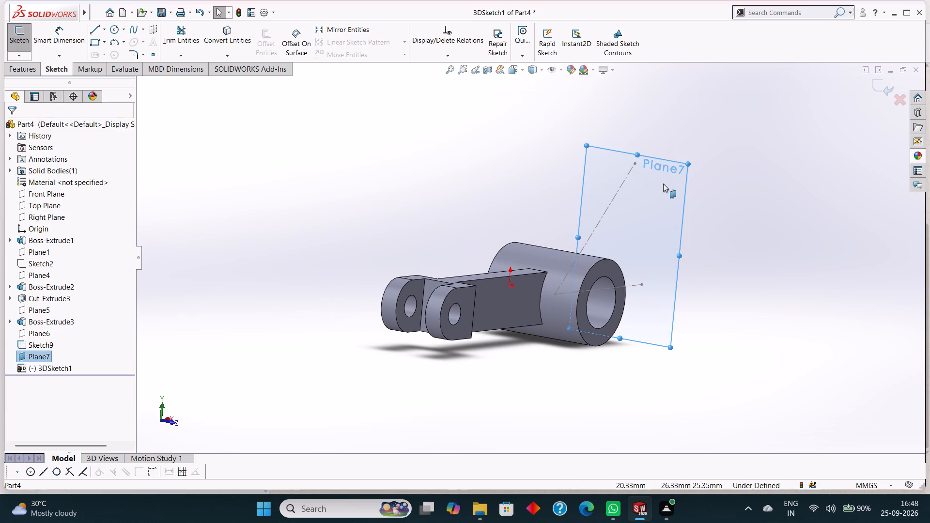
pyautogui.hotkey('ctrl', '8')
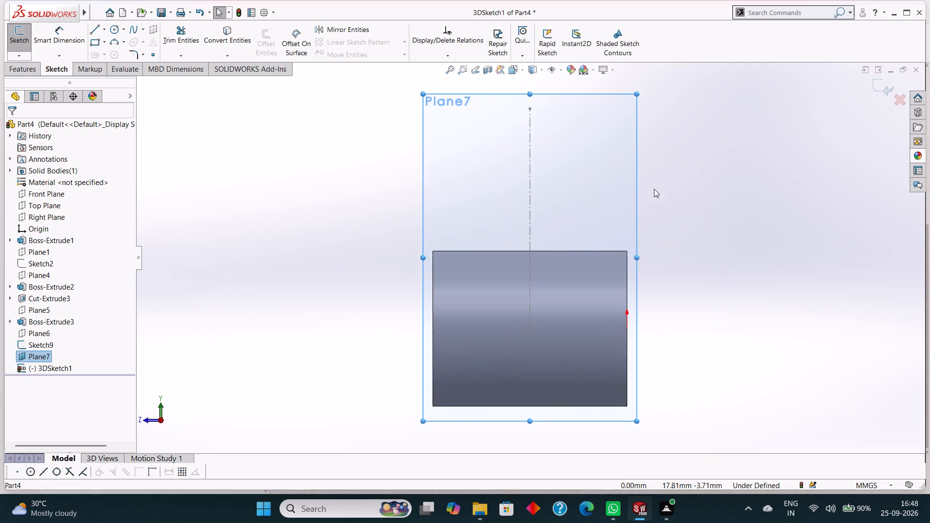
pyautogui.click(597, 102)
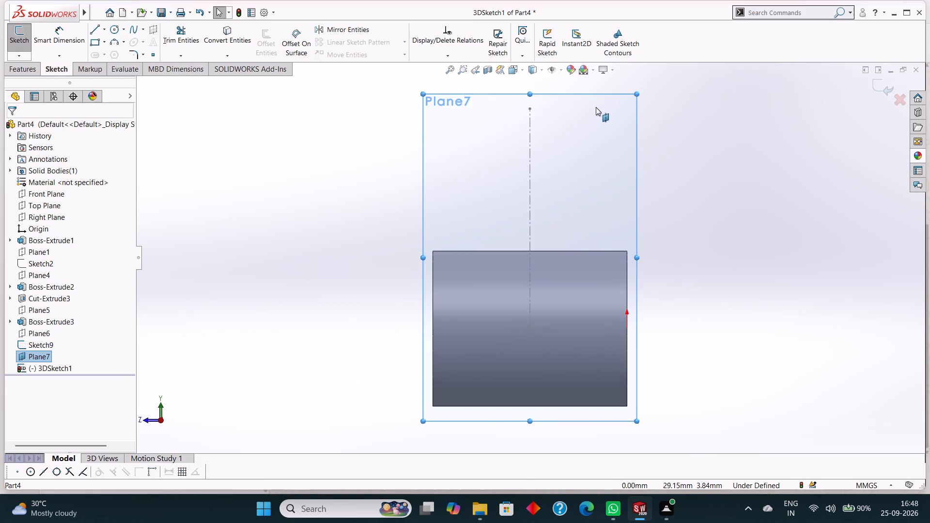
pyautogui.hotkey('ctrl', '8')
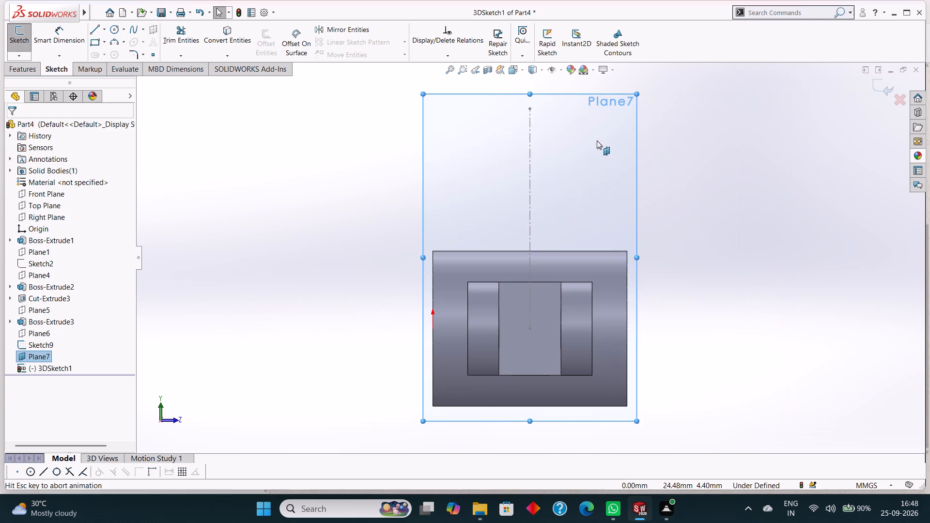
pyautogui.click(112, 29)
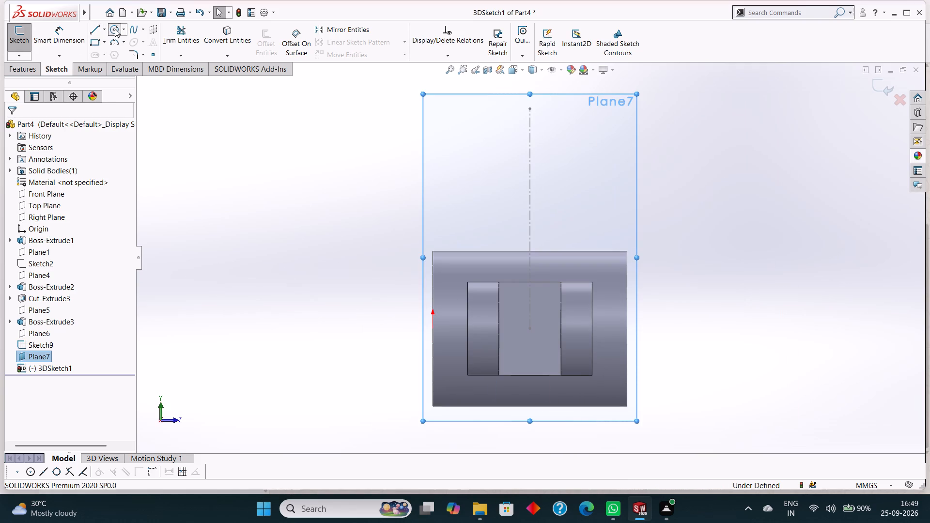
pyautogui.click(529, 111)
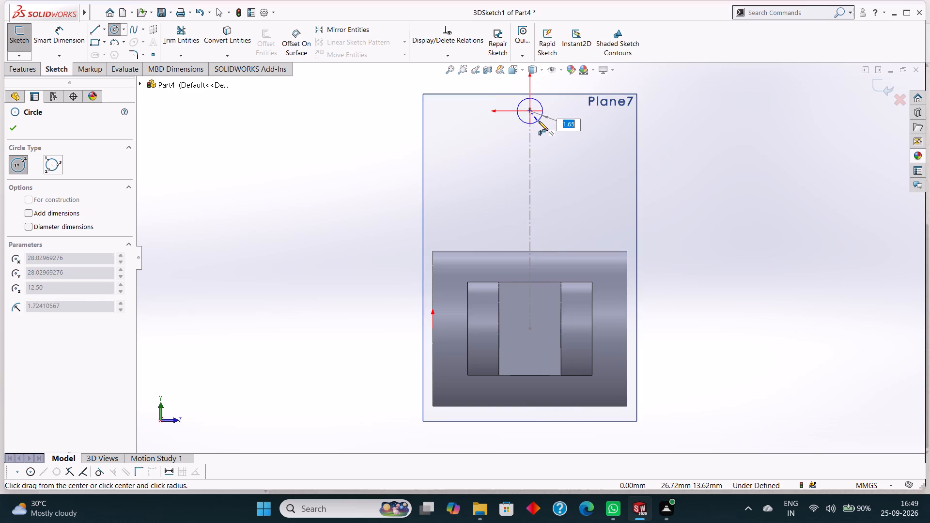
pyautogui.click(543, 122)
pyautogui.moveTo(710, 172); pyautogui.dragTo(680, 197, button='middle')
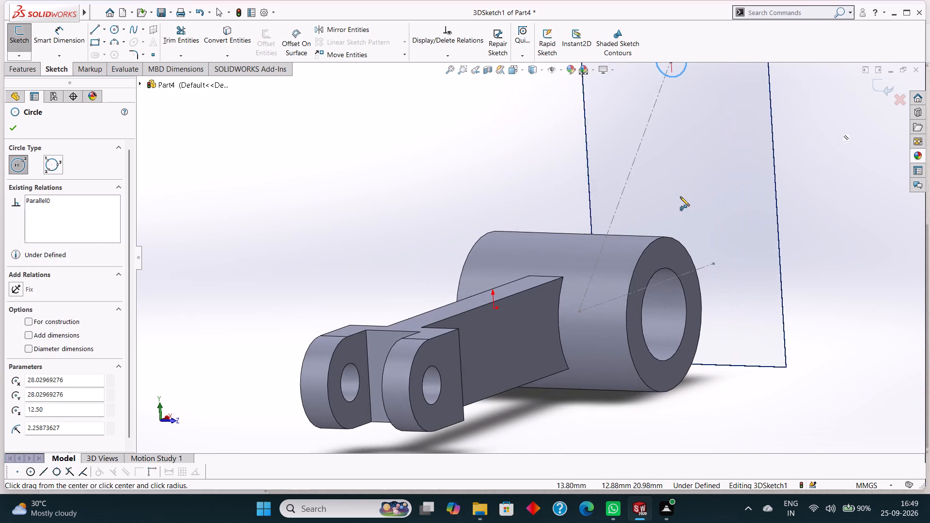
# Sketch a second circle of about 4 mm radius sharing the small circle's centre at the sloping construction line's upper end.
pyautogui.scroll(3, 685, 197)
pyautogui.moveTo(734, 193); pyautogui.dragTo(727, 203, button='middle')
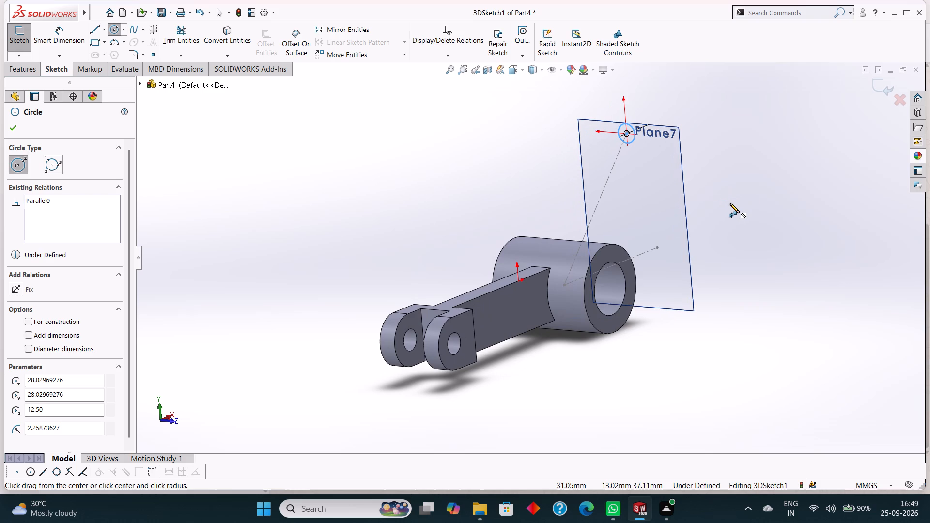
pyautogui.press('Escape')
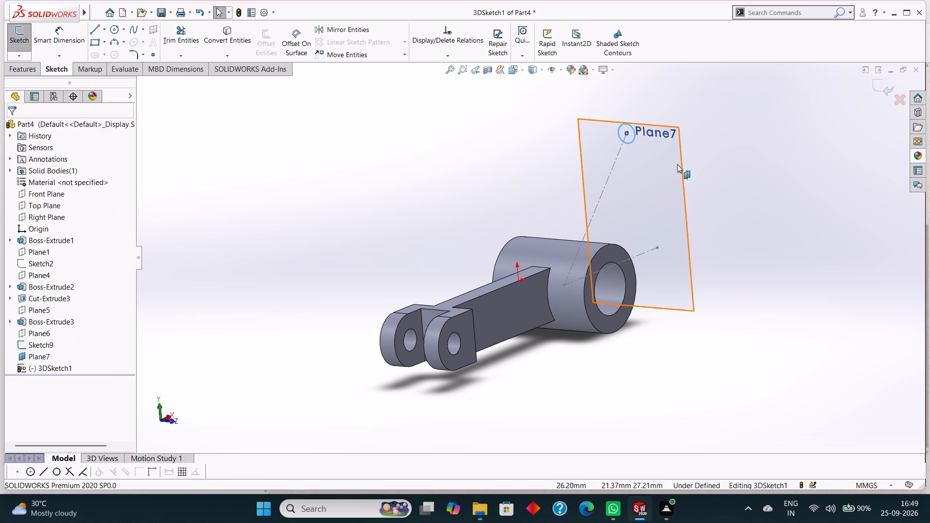
pyautogui.click(656, 146)
pyautogui.hotkey('ctrl', '8')
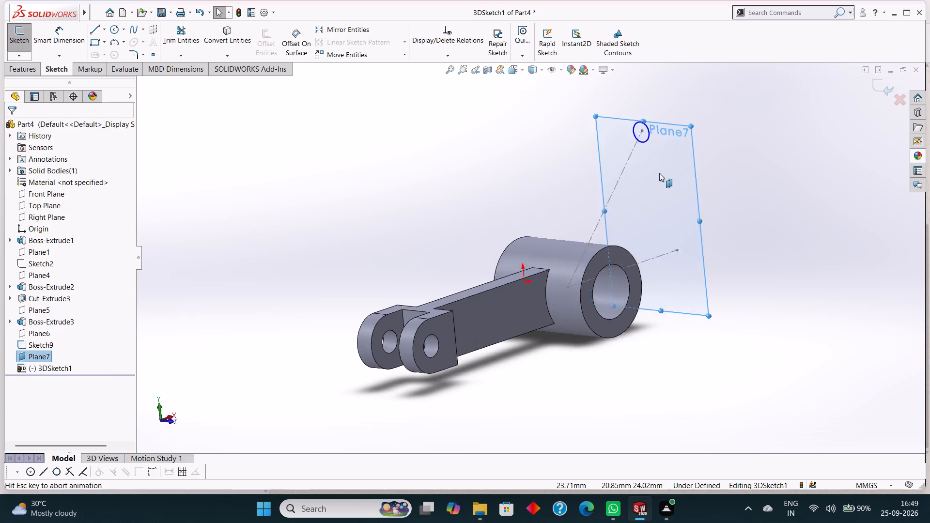
pyautogui.click(615, 144)
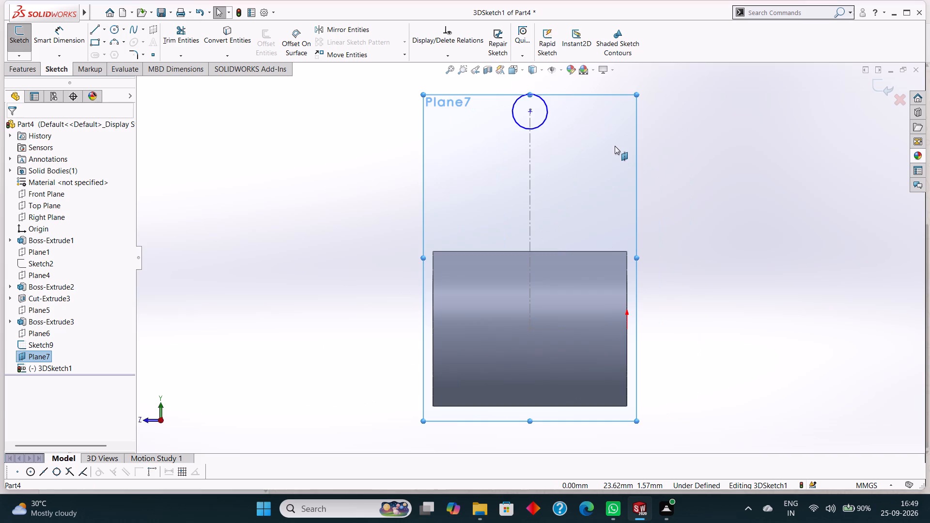
pyautogui.hotkey('ctrl', '8')
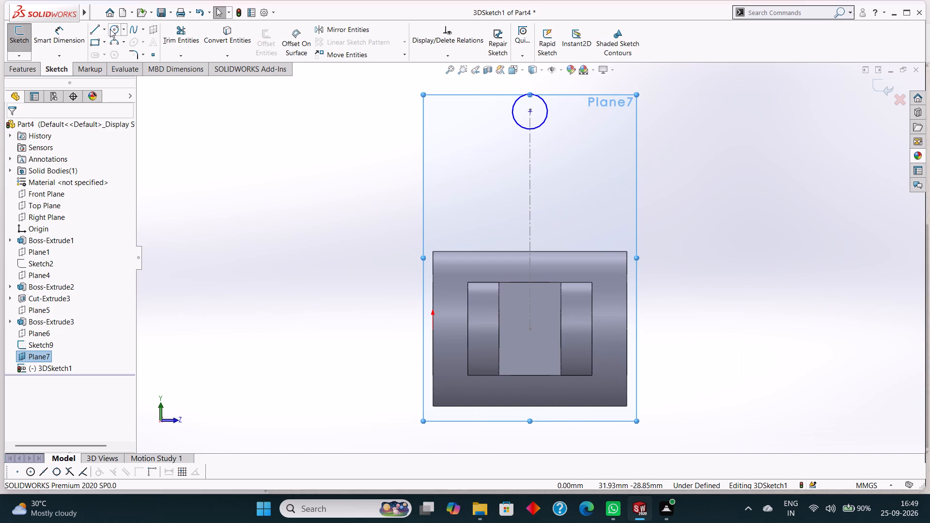
pyautogui.click(110, 29)
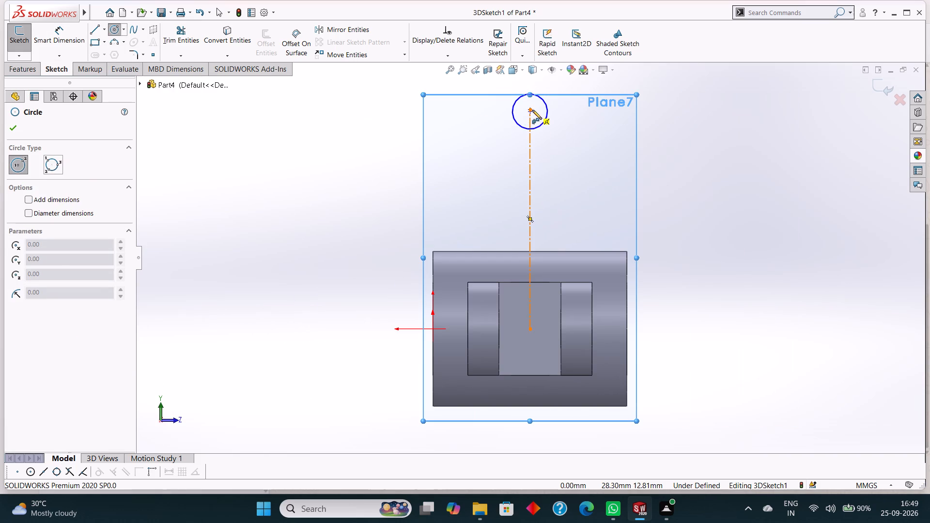
pyautogui.click(529, 109)
pyautogui.press('Escape')
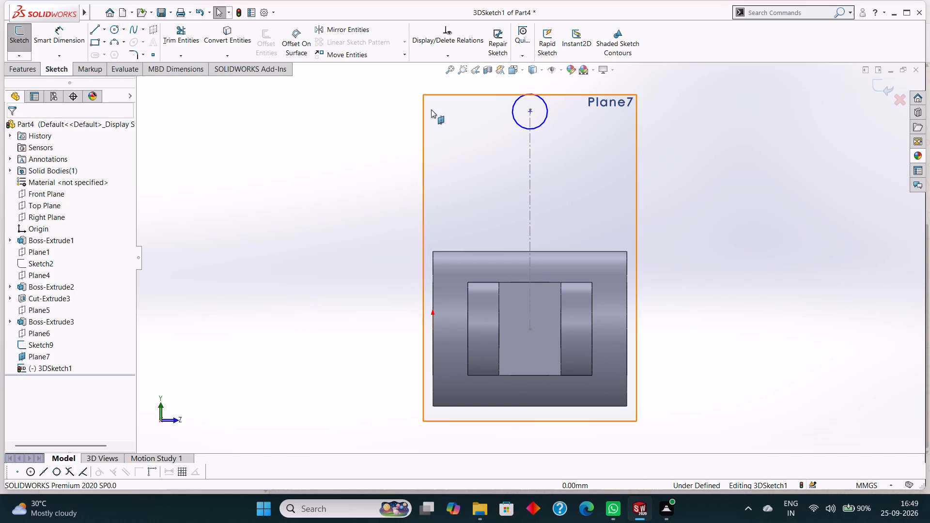
pyautogui.click(117, 30)
pyautogui.click(531, 112)
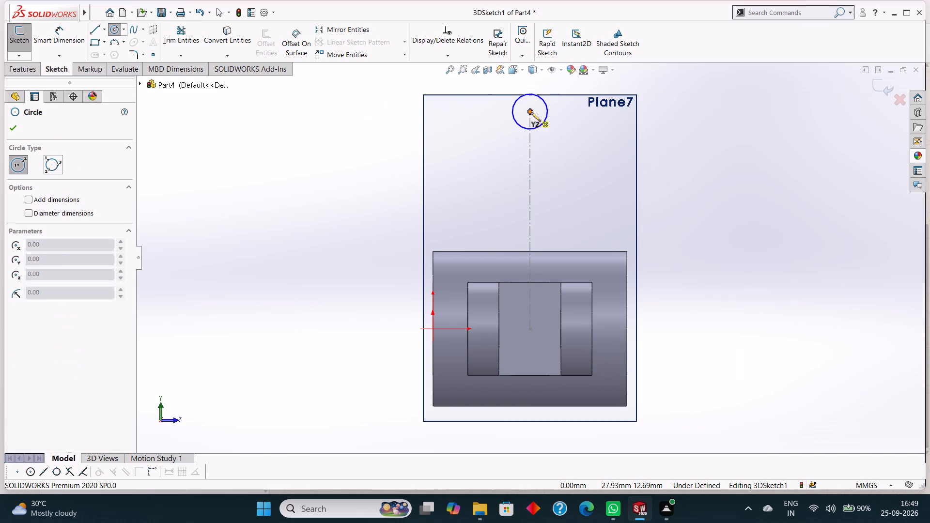
pyautogui.click(550, 135)
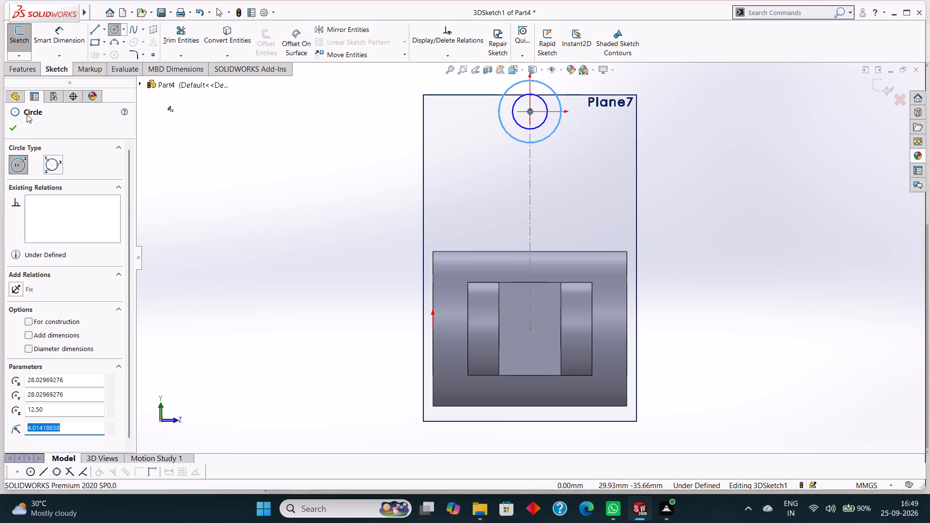
pyautogui.click(15, 125)
# Dimension the inner circle's diameter, trying a value of 8 mm and undoing that value change.
pyautogui.click(62, 37)
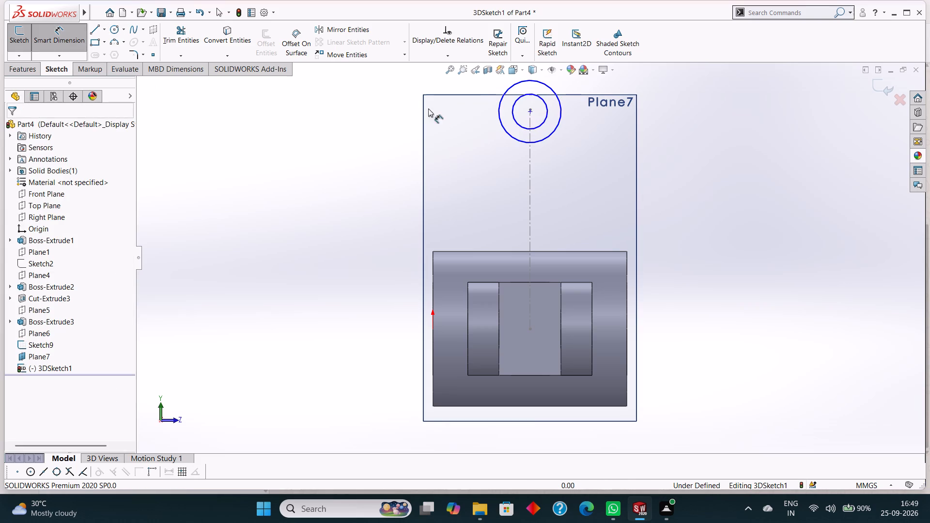
pyautogui.click(544, 121)
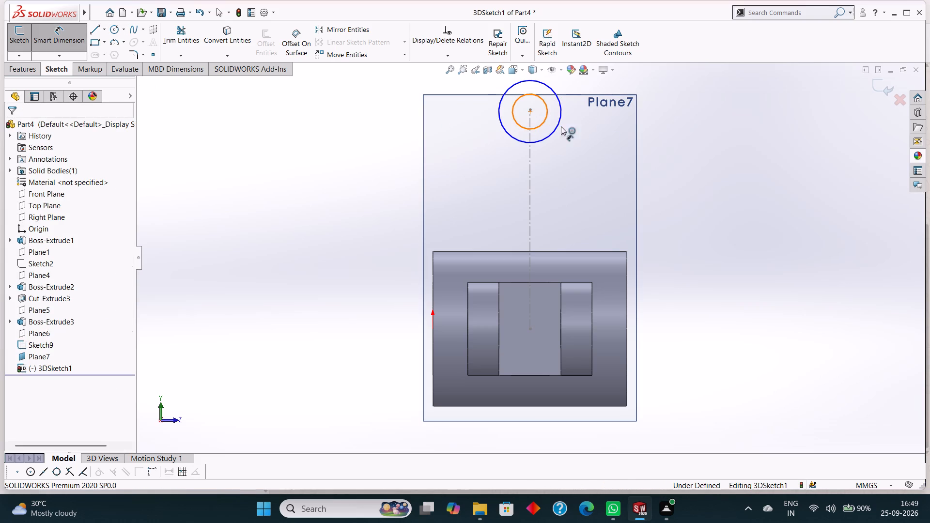
pyautogui.click(653, 127)
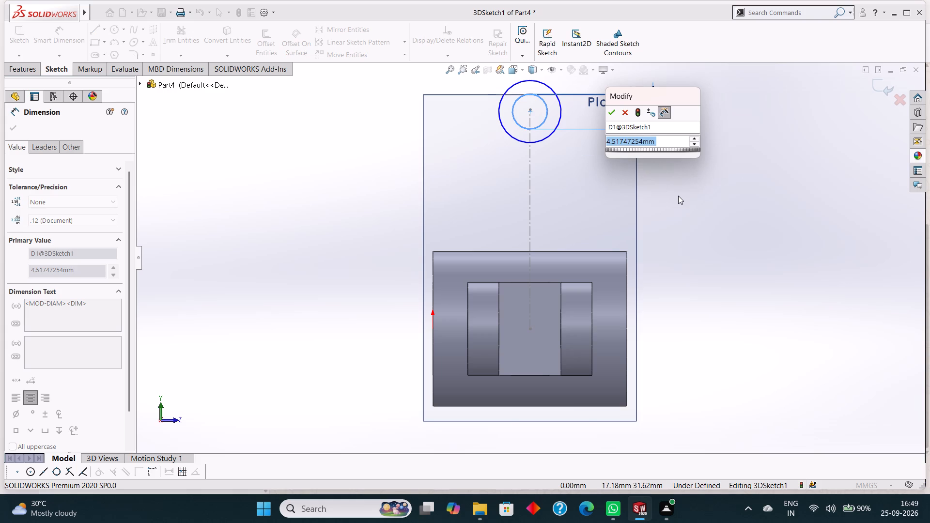
pyautogui.press('BackSpace')
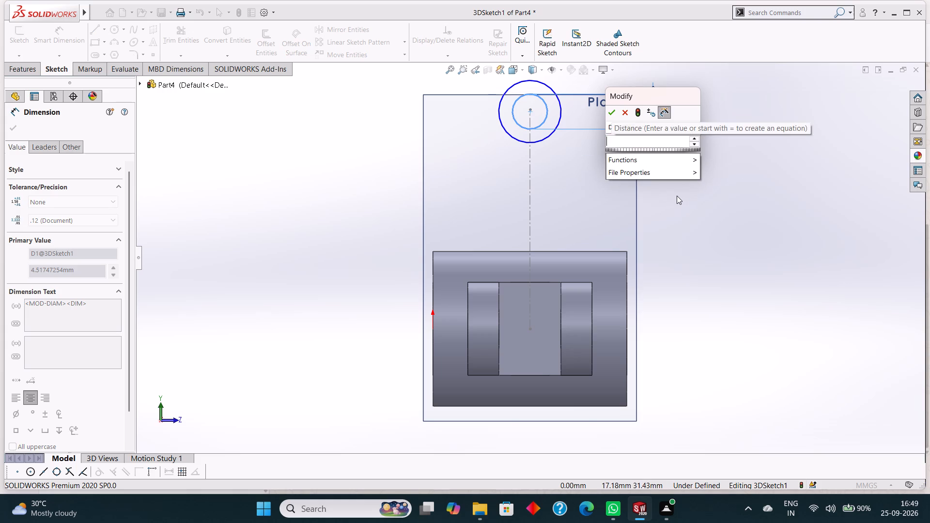
pyautogui.press('8')
pyautogui.press('Return')
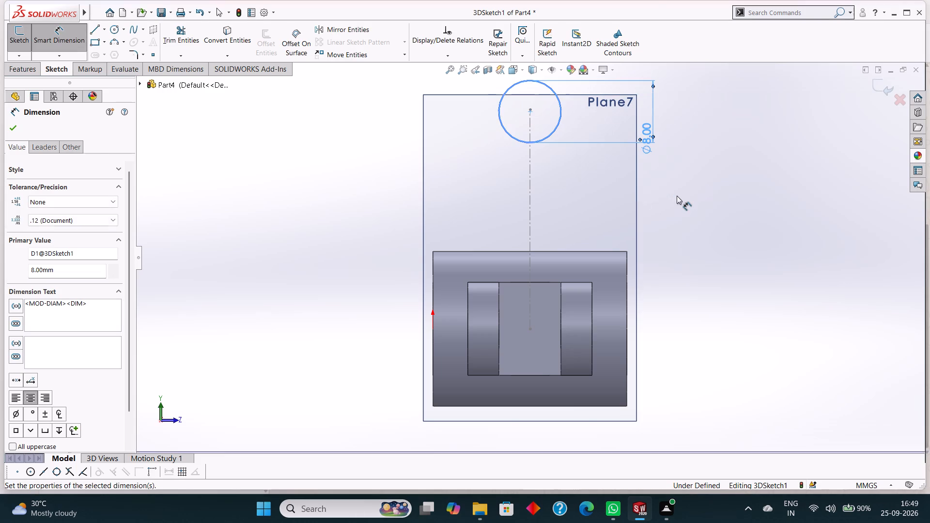
pyautogui.scroll(2, 583, 135)
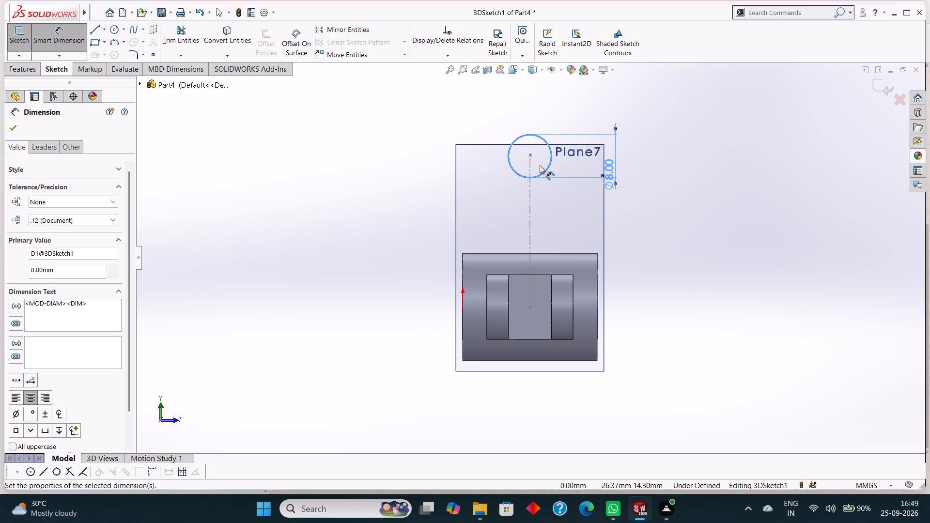
pyautogui.press('Escape')
pyautogui.hotkey('ctrl', 'z')
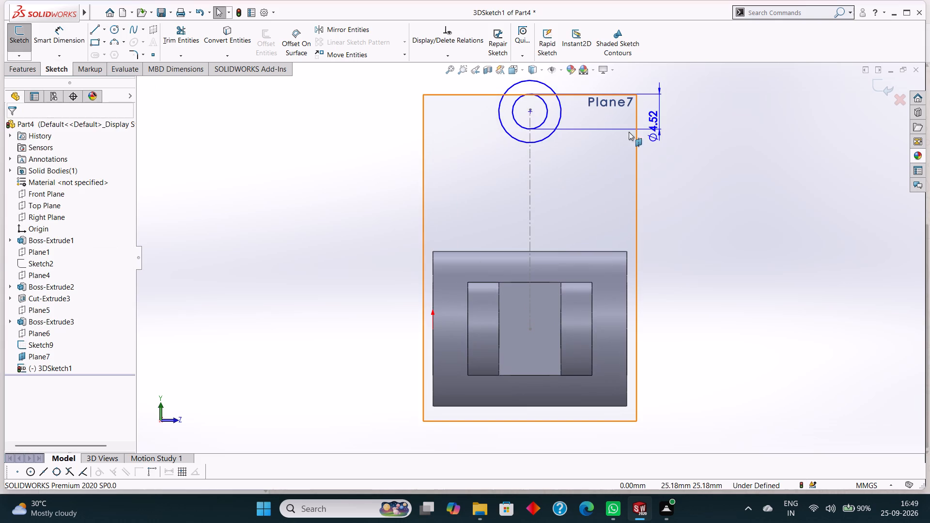
# Dimension the outer circle's diameter as 16 mm.
pyautogui.click(58, 32)
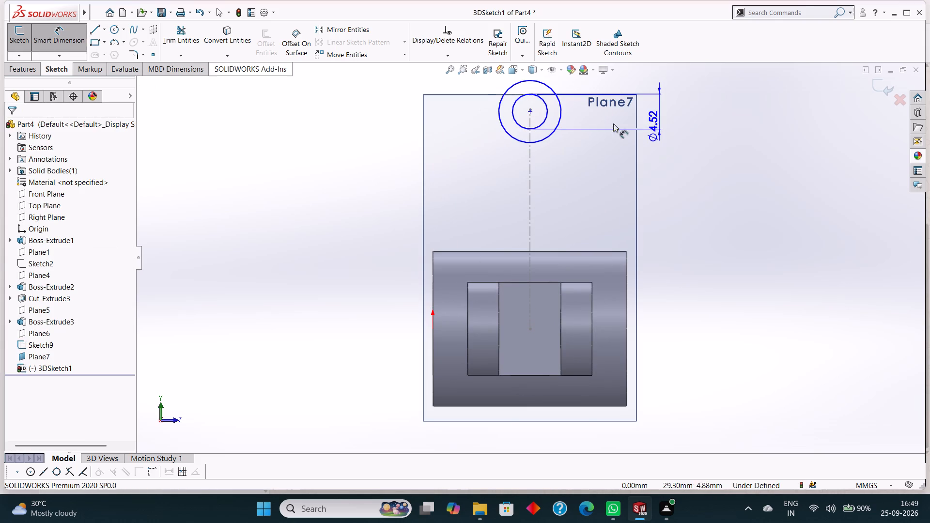
pyautogui.click(560, 103)
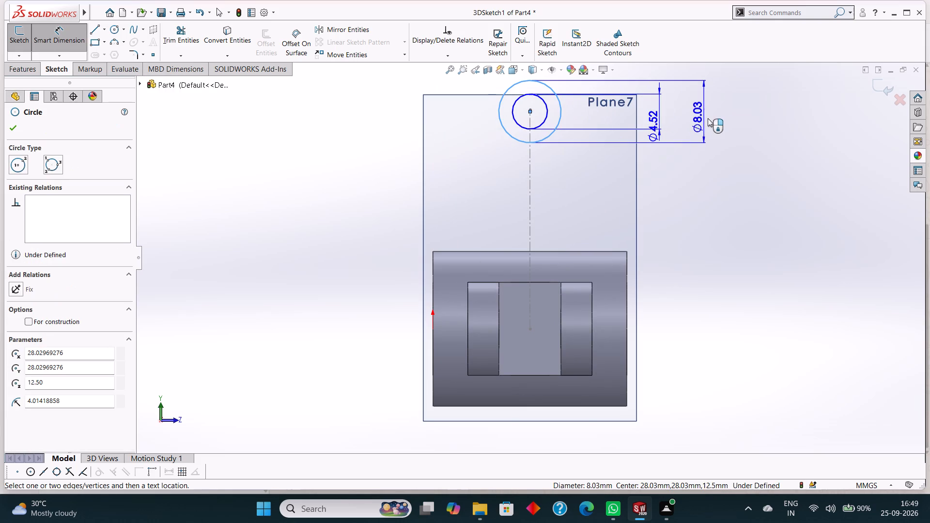
pyautogui.click(717, 118)
pyautogui.write('16')
pyautogui.press('Return')
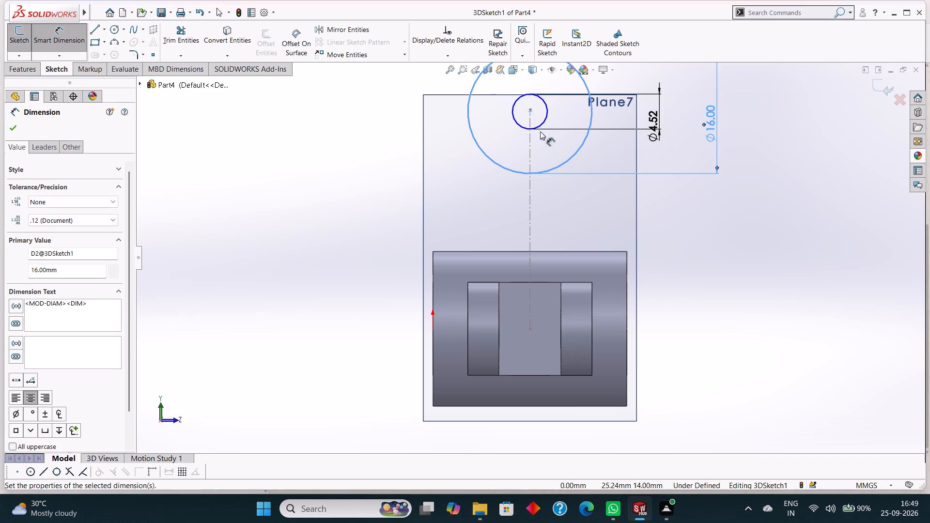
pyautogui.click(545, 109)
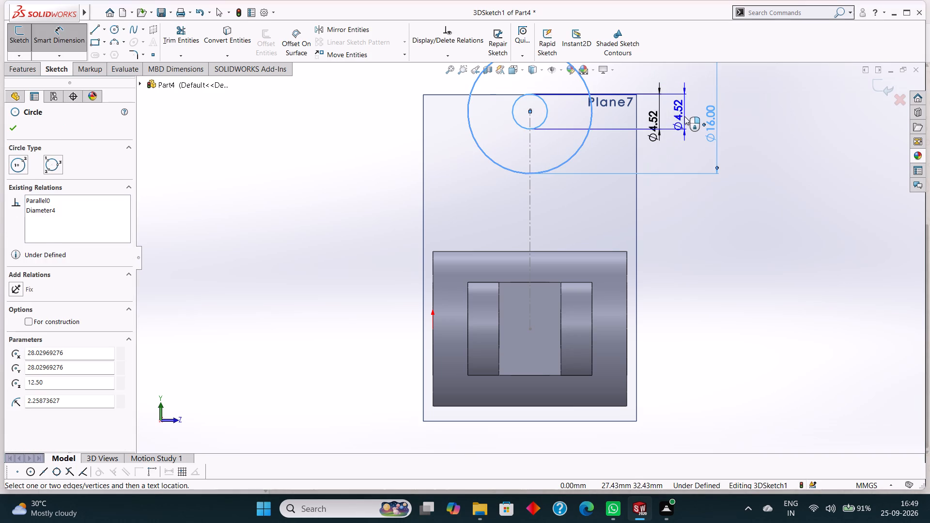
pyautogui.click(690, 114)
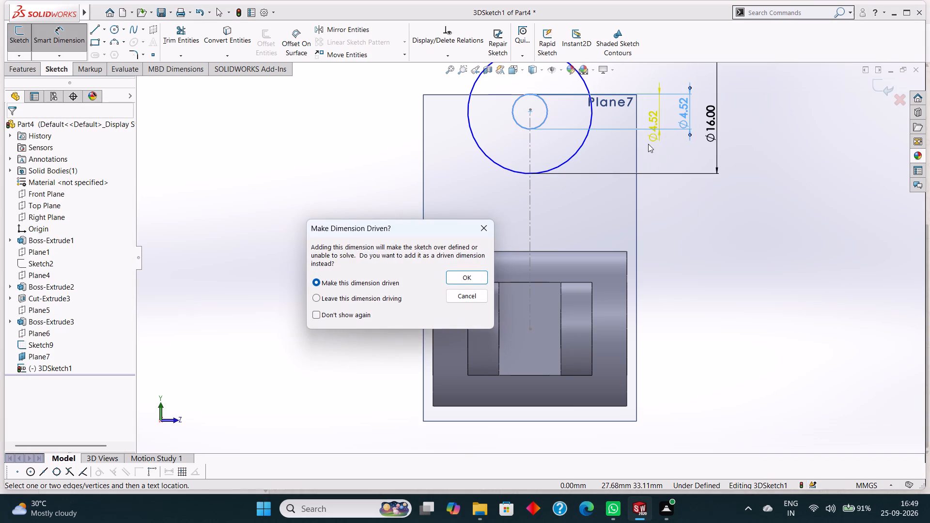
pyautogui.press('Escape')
# Set the inner circle's diameter to 8 mm.
pyautogui.doubleClick(654, 121)
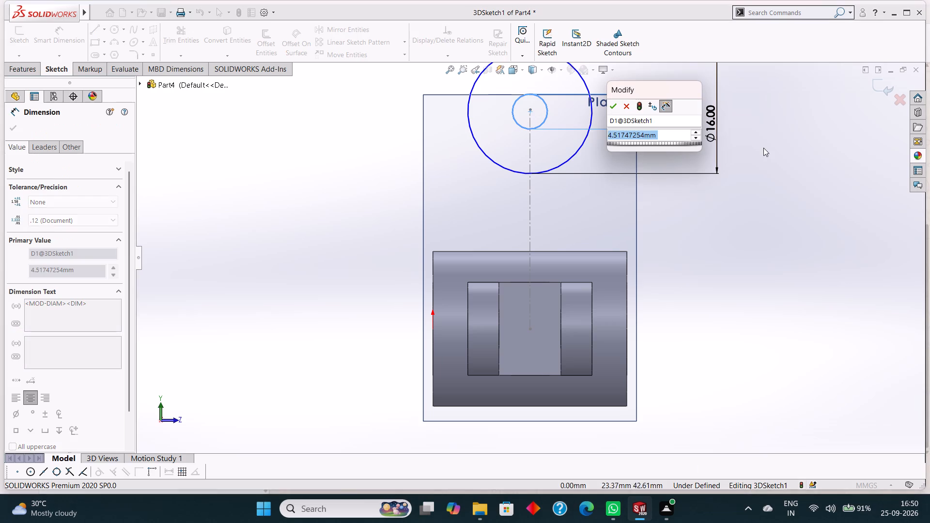
pyautogui.press('8')
pyautogui.press('Return')
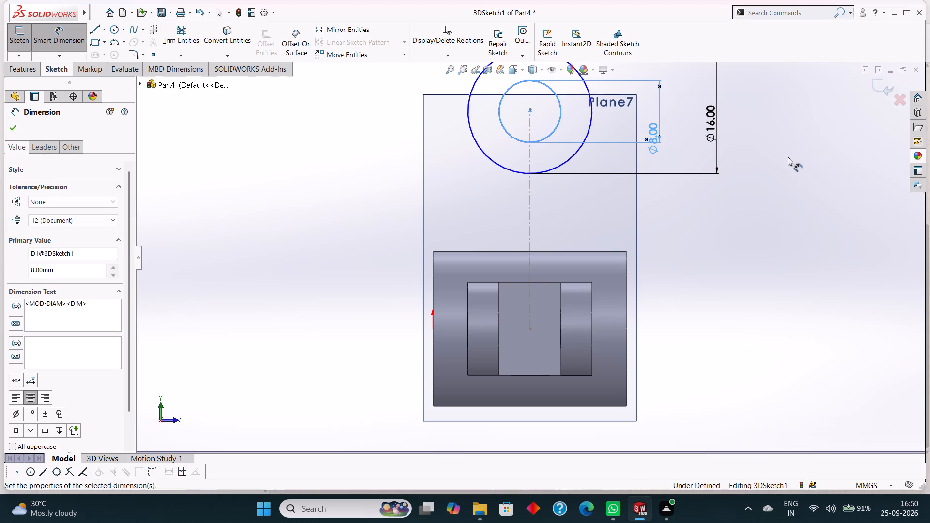
pyautogui.click(15, 126)
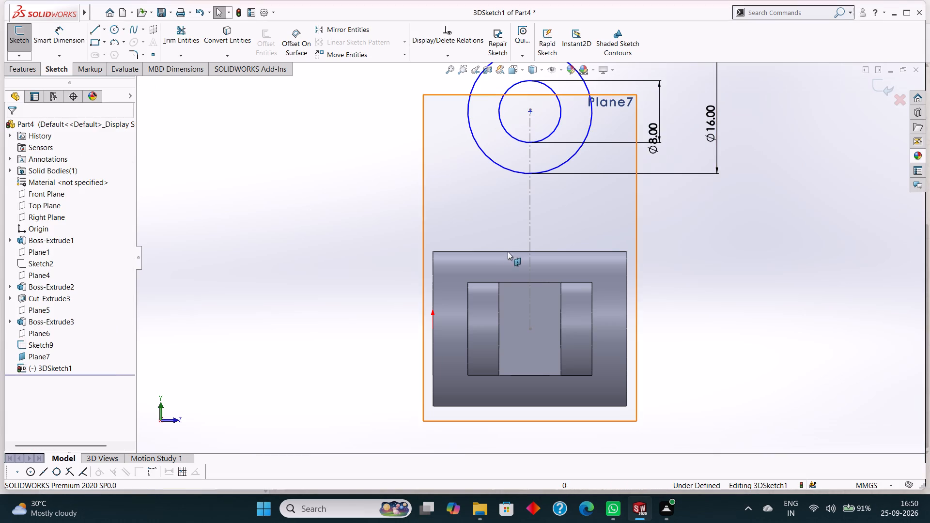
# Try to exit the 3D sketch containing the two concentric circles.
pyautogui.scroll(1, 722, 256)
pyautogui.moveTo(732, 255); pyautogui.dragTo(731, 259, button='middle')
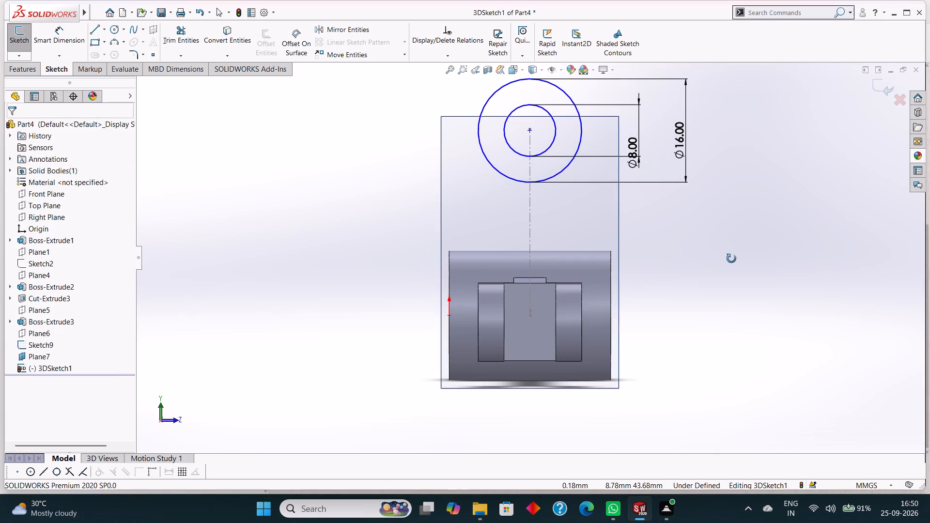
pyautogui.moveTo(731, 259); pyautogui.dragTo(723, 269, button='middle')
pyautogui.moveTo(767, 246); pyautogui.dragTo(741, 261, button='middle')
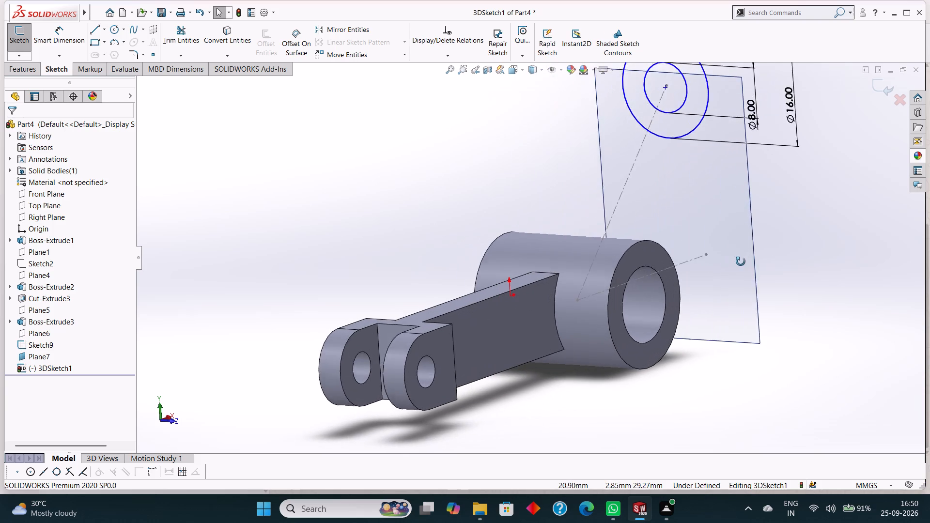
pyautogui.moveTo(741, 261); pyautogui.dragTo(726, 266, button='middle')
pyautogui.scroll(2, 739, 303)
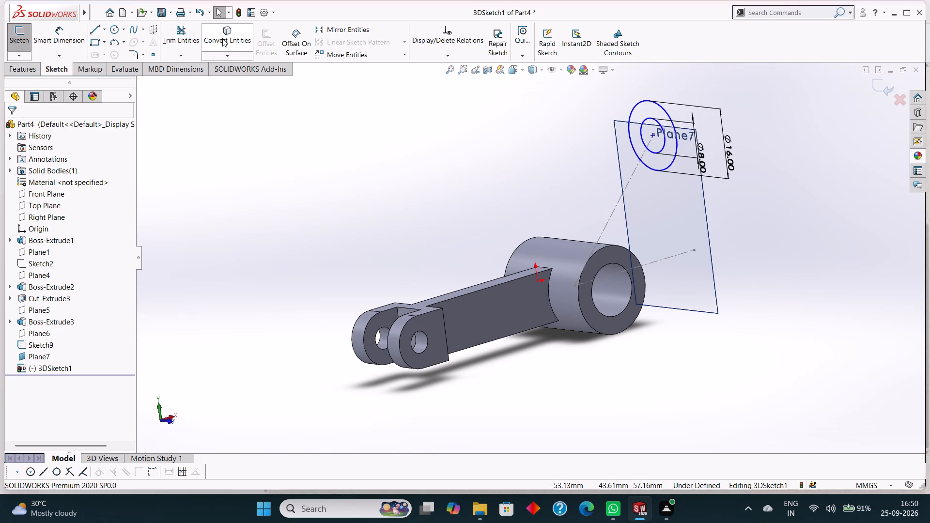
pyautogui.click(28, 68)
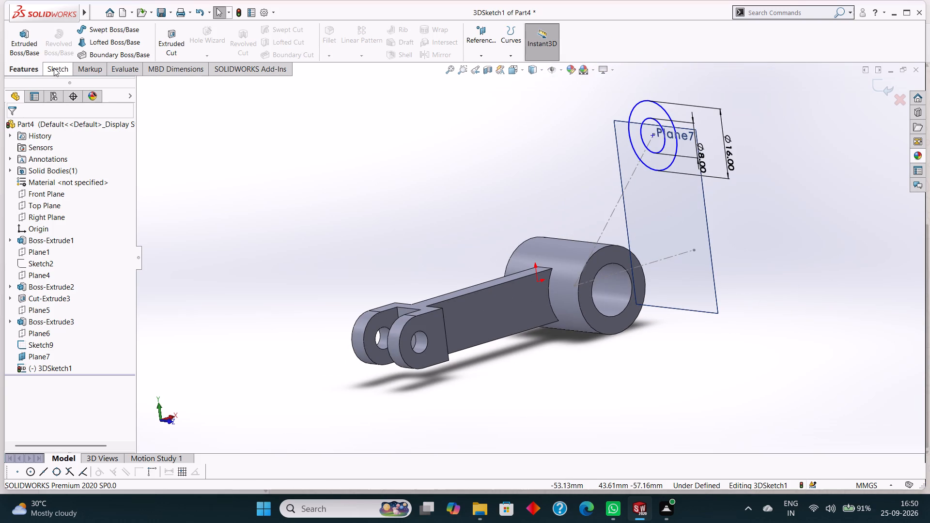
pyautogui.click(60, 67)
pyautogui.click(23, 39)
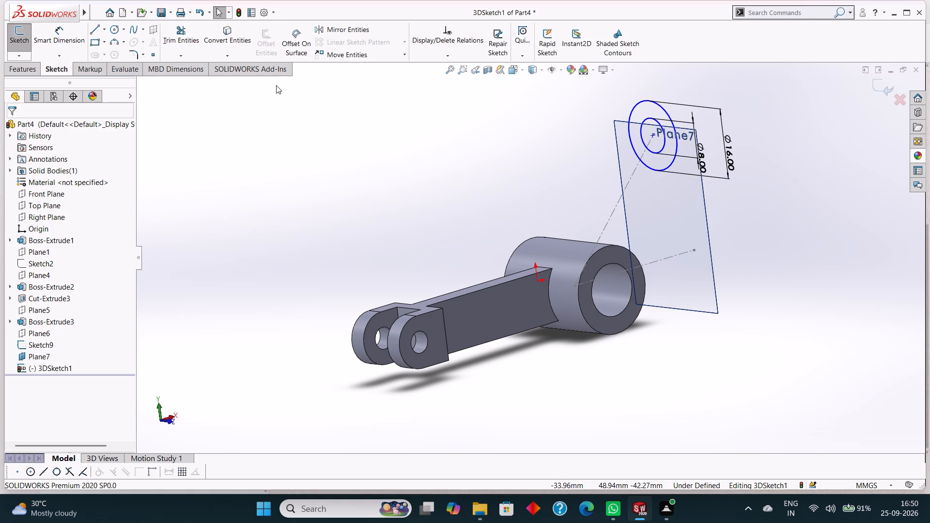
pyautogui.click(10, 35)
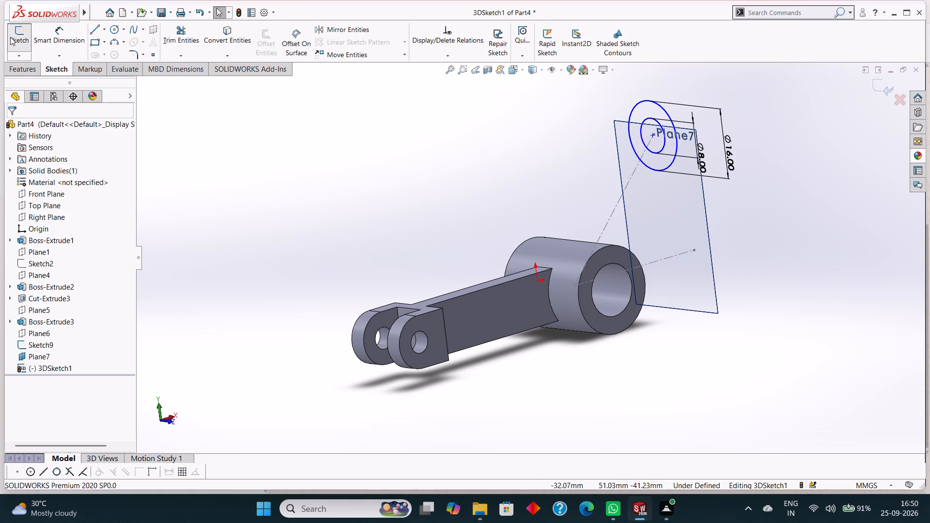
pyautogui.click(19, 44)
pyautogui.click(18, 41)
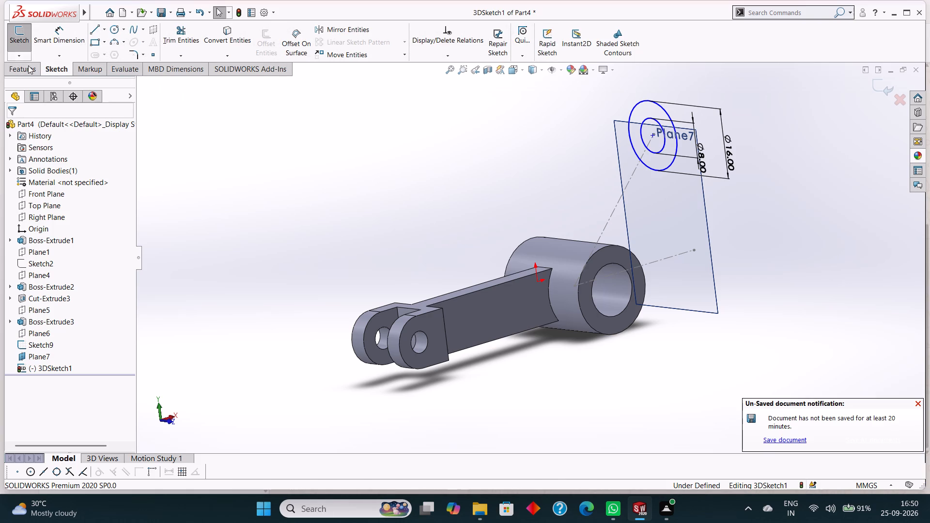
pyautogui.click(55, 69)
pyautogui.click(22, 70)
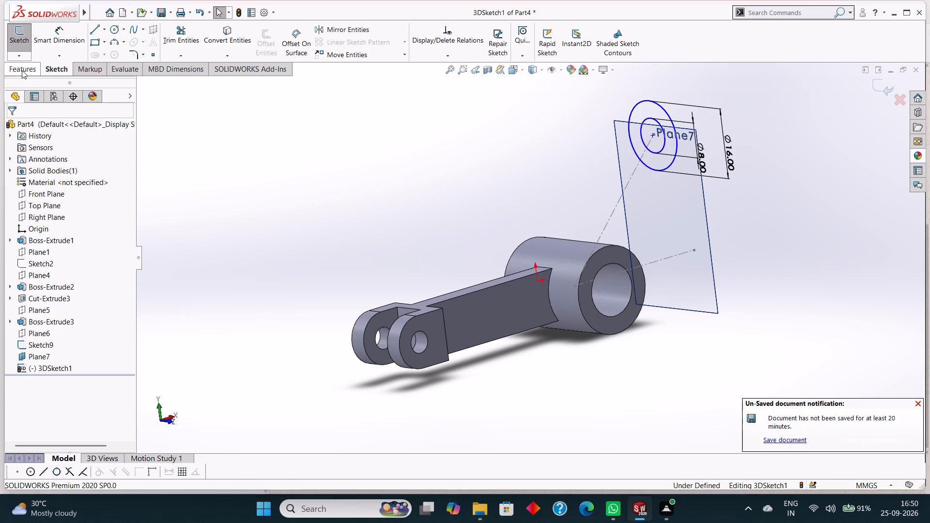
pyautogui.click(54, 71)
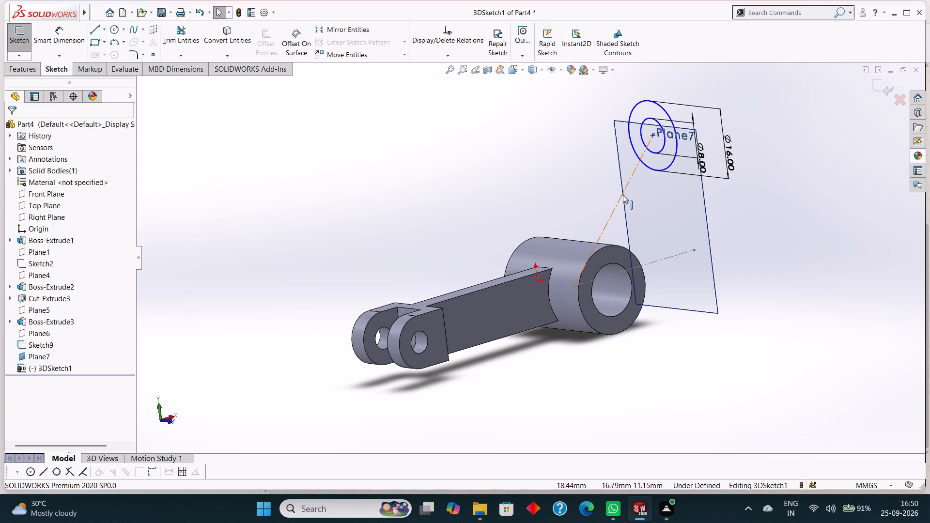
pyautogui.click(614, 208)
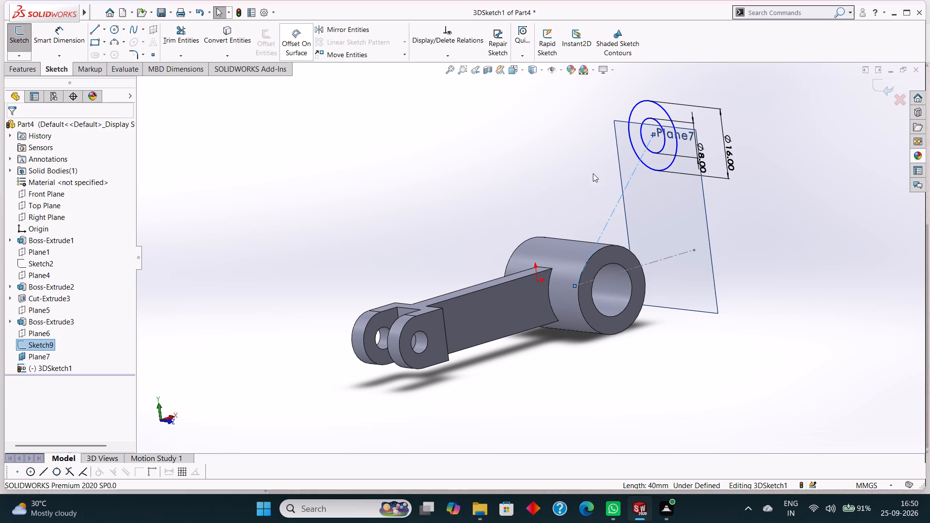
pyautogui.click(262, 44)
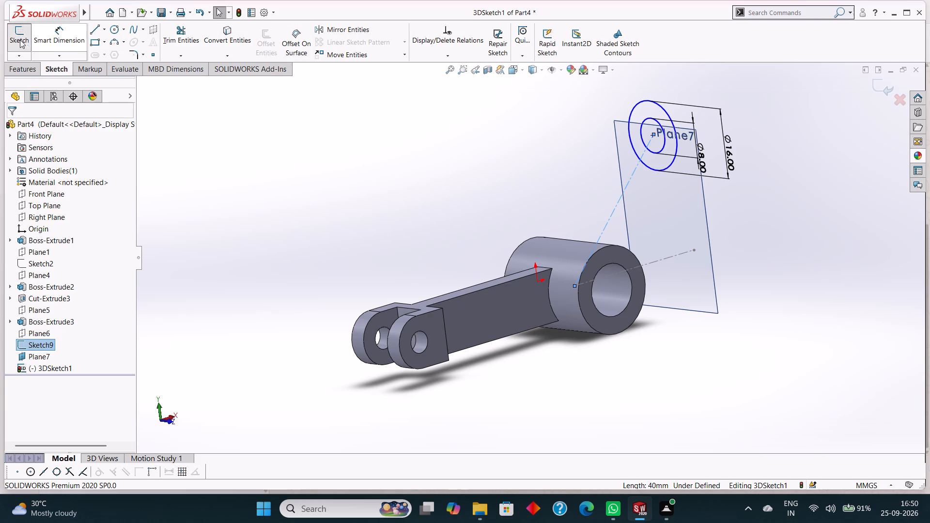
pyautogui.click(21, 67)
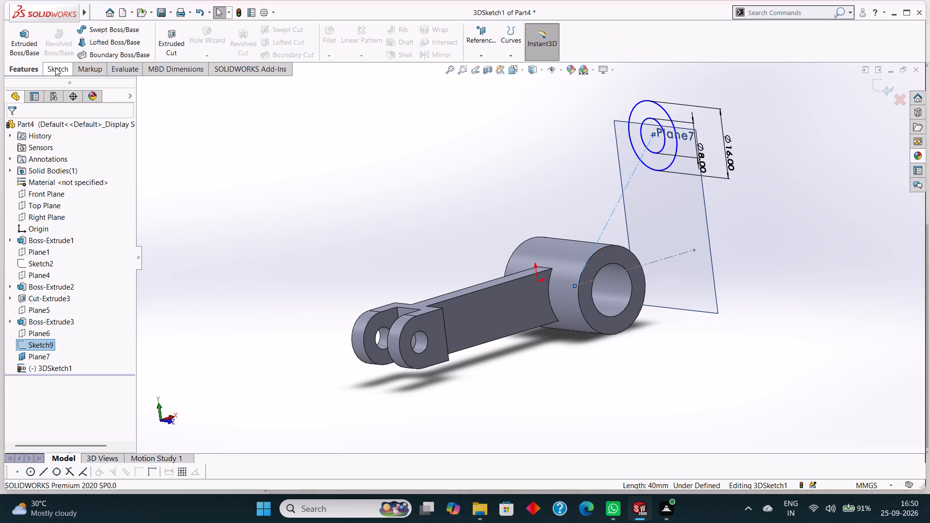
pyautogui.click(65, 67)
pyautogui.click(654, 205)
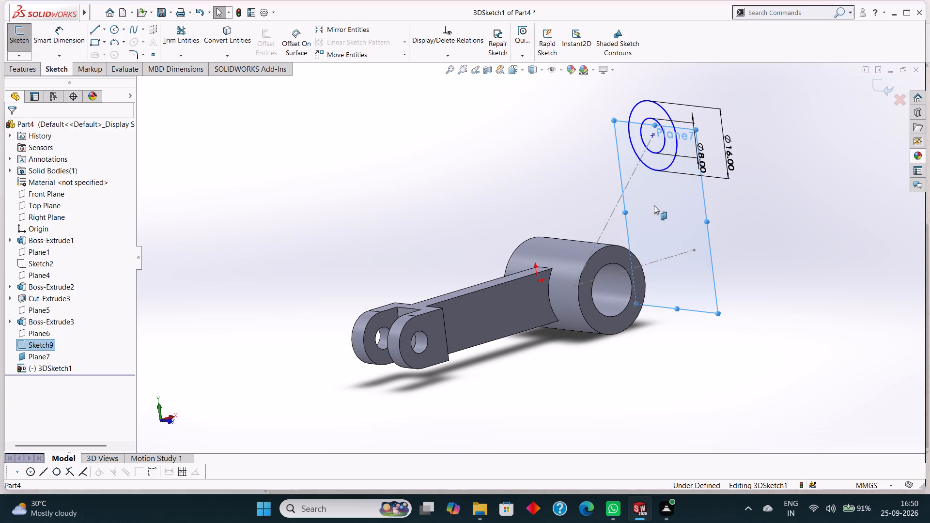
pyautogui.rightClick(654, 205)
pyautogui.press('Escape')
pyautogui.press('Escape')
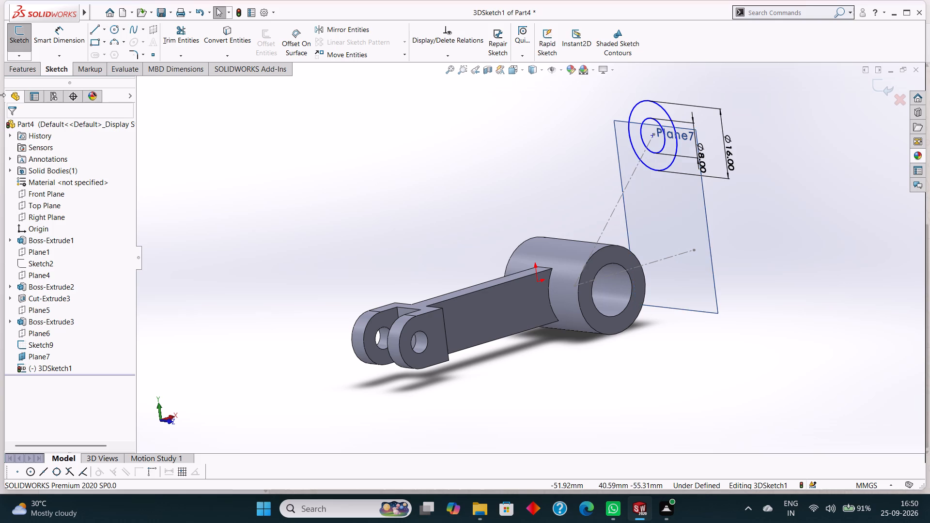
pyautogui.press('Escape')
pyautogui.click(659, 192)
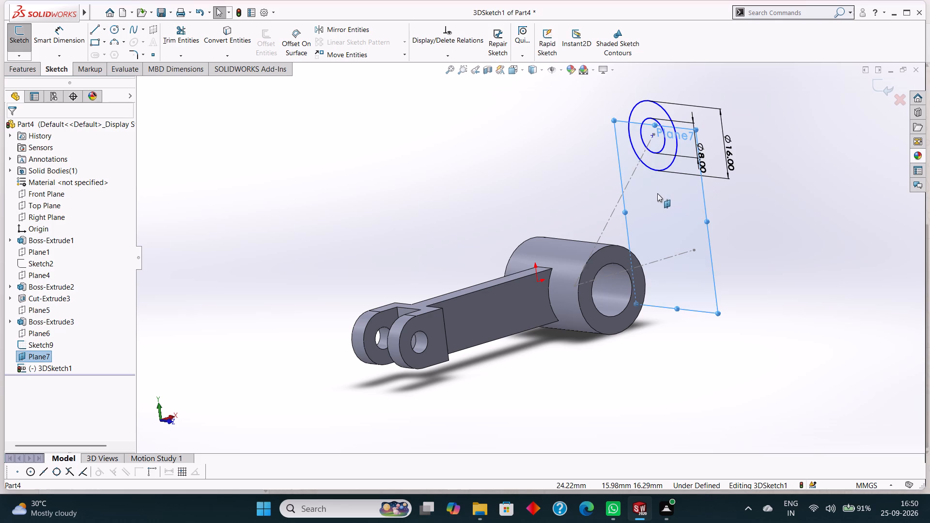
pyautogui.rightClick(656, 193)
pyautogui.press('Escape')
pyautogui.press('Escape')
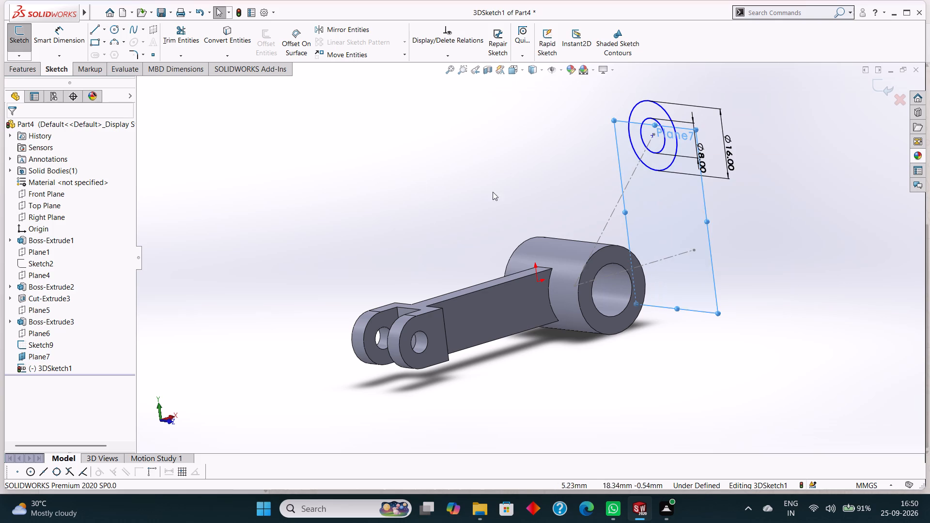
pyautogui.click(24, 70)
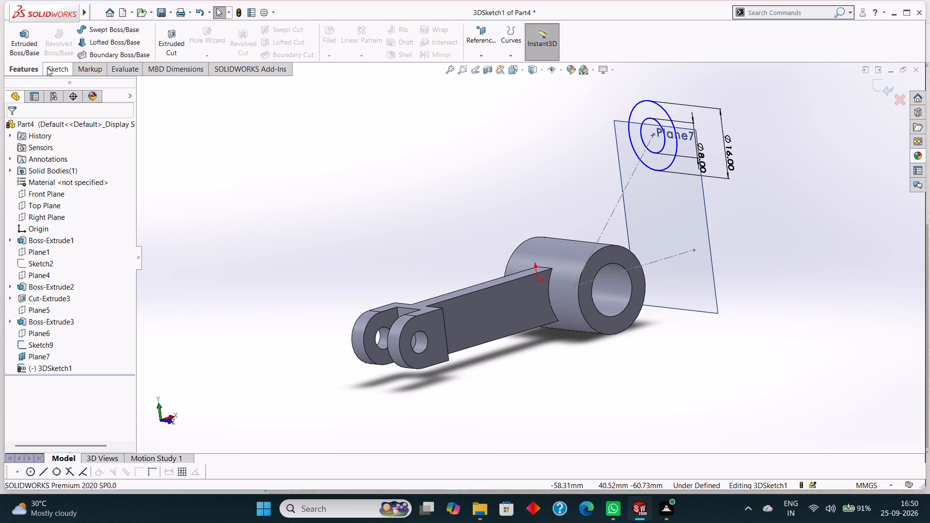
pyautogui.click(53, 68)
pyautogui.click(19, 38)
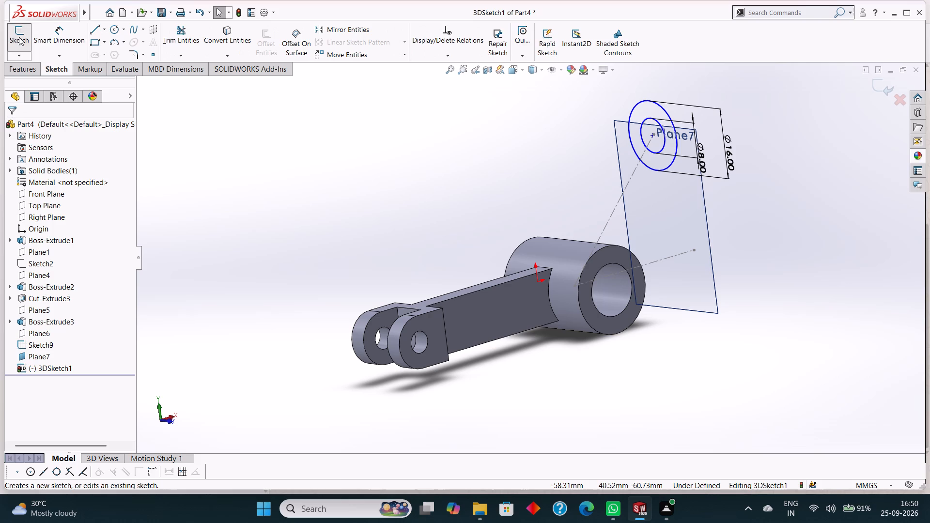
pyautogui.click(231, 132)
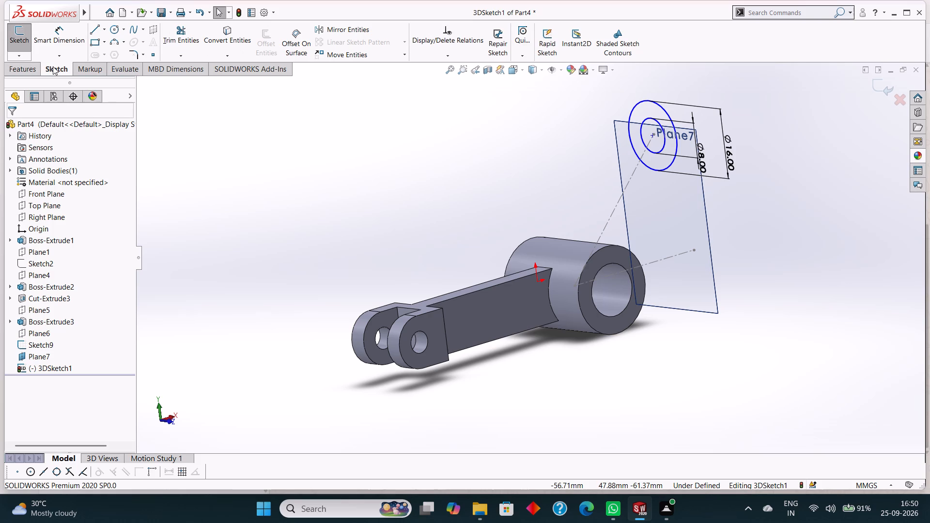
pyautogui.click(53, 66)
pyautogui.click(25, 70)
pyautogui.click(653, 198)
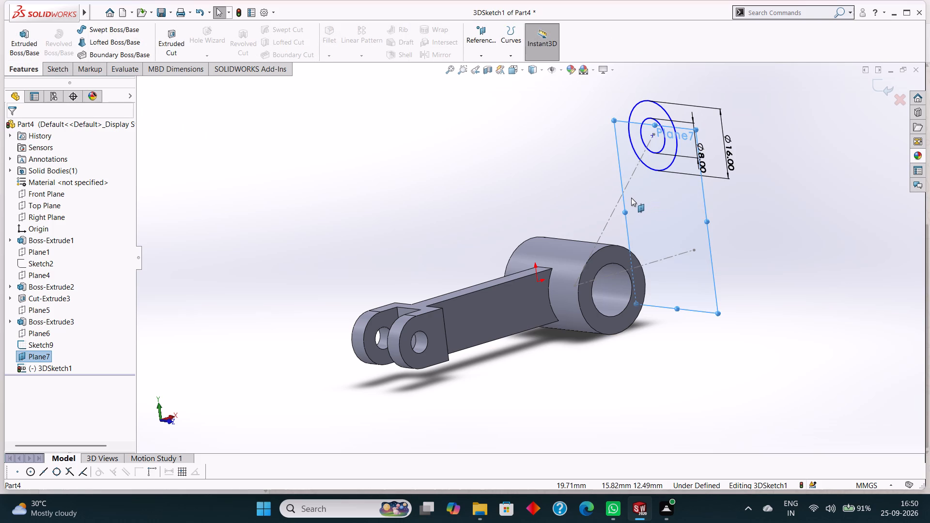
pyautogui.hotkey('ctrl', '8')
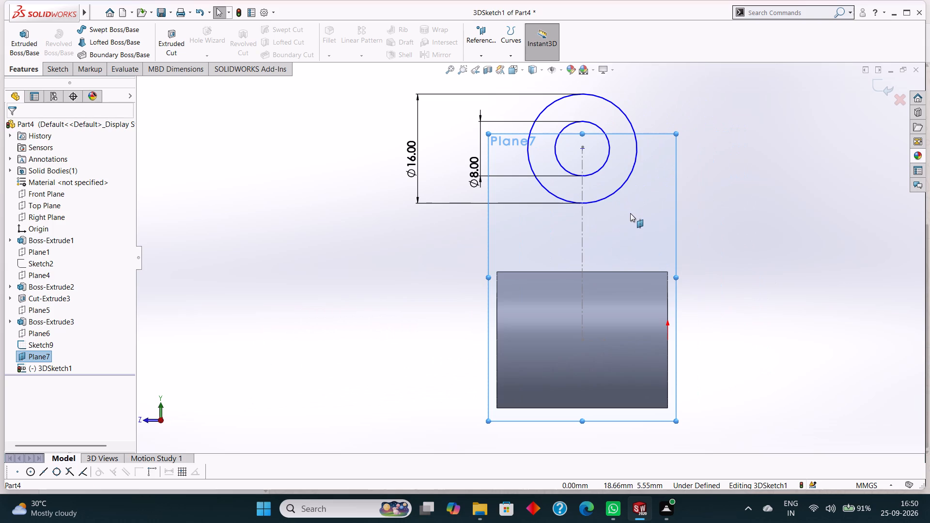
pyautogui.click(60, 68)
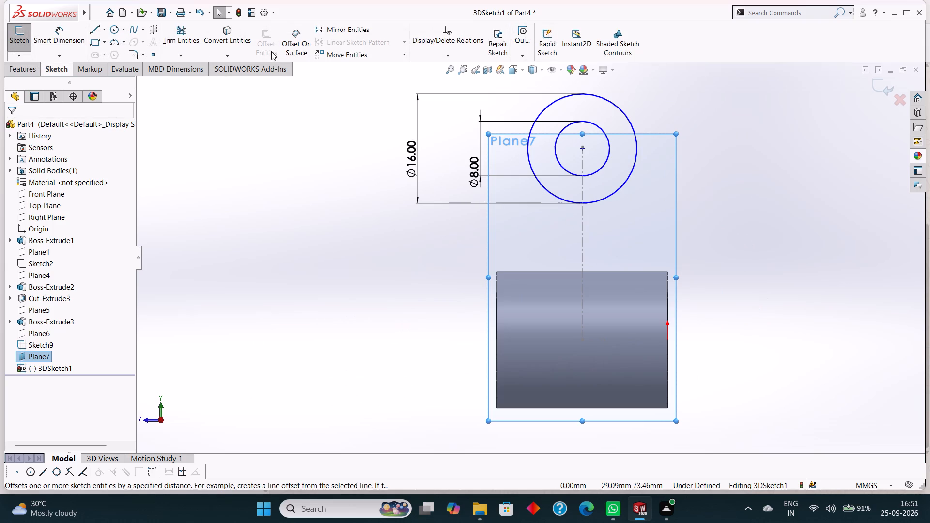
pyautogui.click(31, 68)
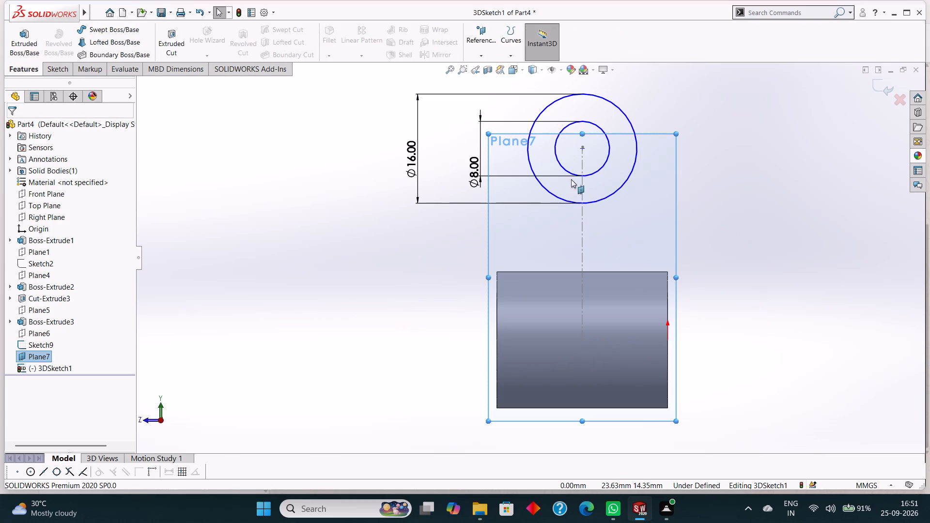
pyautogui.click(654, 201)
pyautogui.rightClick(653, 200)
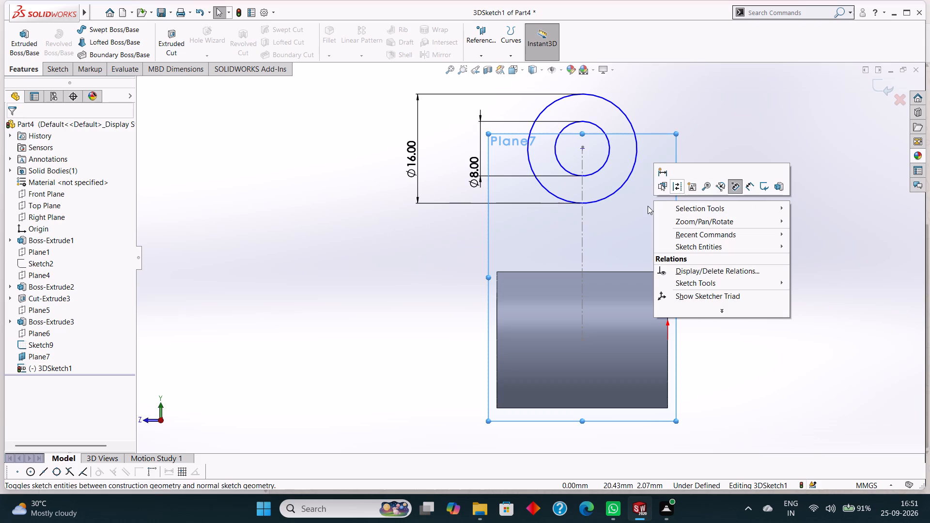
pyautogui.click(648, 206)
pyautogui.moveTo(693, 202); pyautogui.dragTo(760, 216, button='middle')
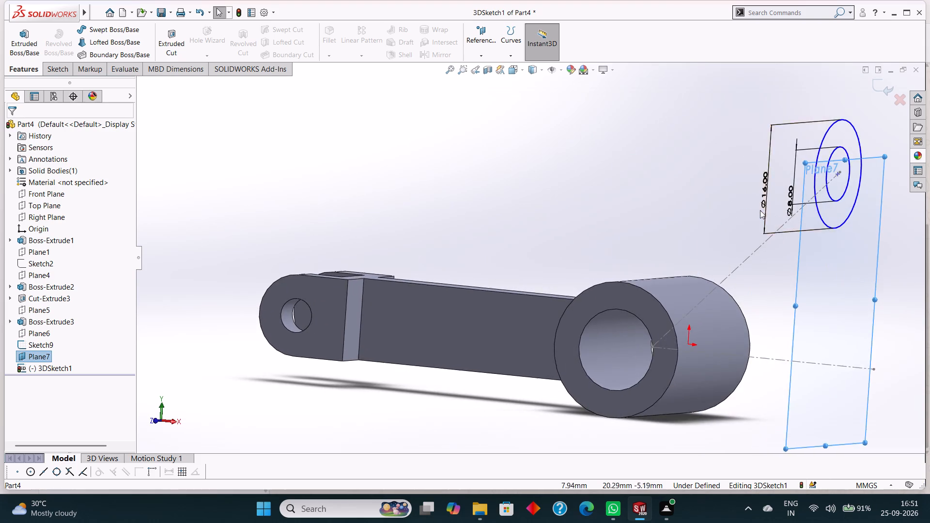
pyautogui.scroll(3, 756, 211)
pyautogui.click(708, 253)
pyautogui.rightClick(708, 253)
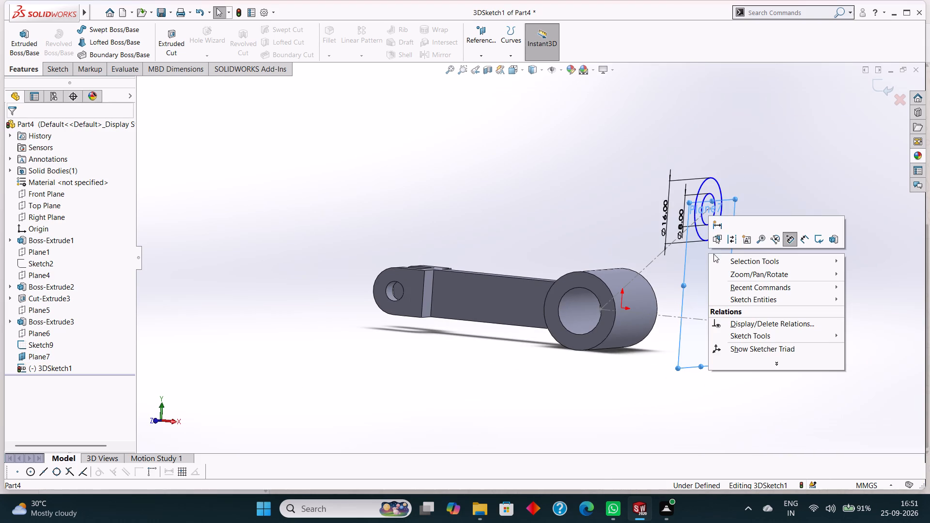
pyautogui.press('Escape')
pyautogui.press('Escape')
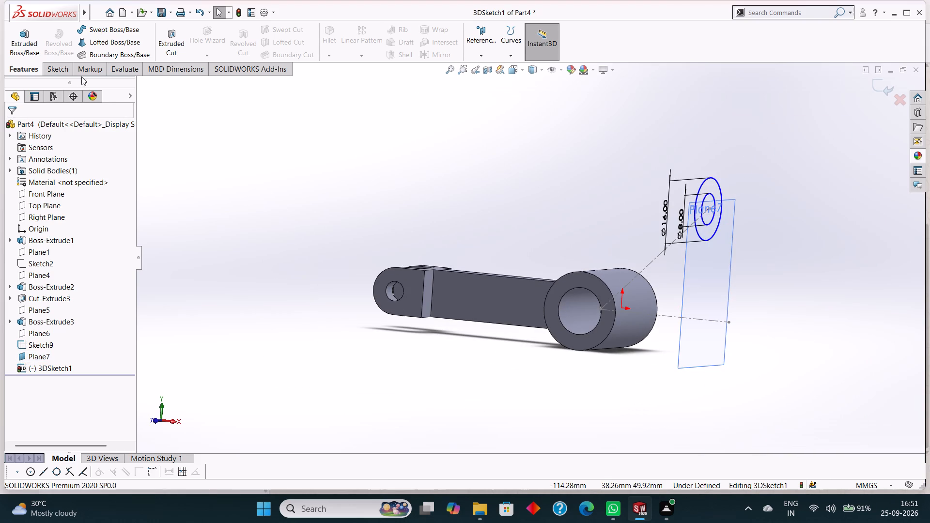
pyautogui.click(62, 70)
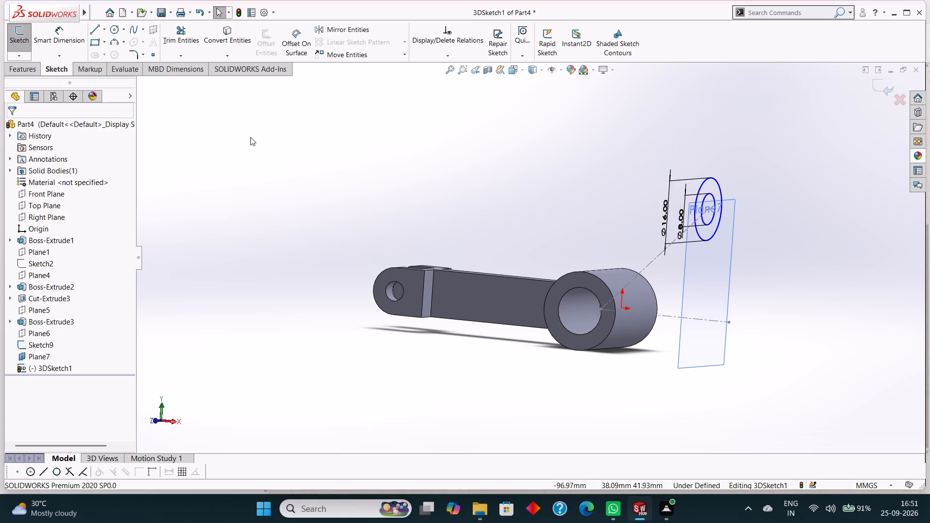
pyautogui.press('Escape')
# Undo the circle diameter dimensions and the drawing of both concentric circles in the 3D sketch.
pyautogui.hotkey('ctrl', 'z')
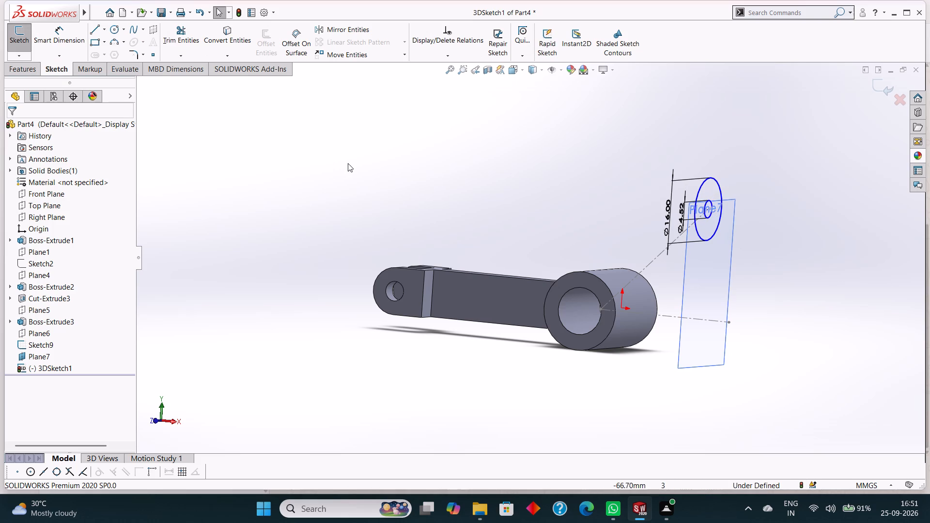
pyautogui.hotkey('ctrl', 'z')
pyautogui.hotkey('ctrl', 'z')
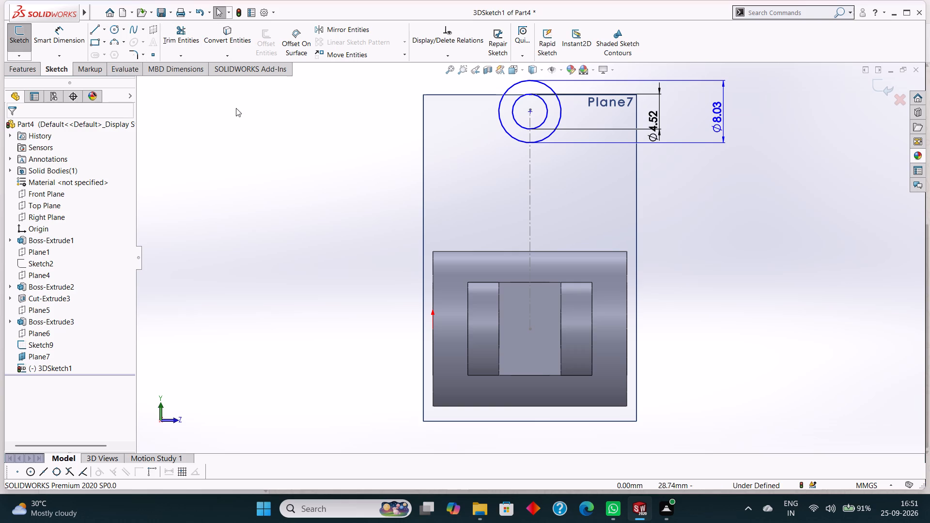
pyautogui.hotkey('ctrl', 'z')
pyautogui.hotkey('ctrl', 'z')
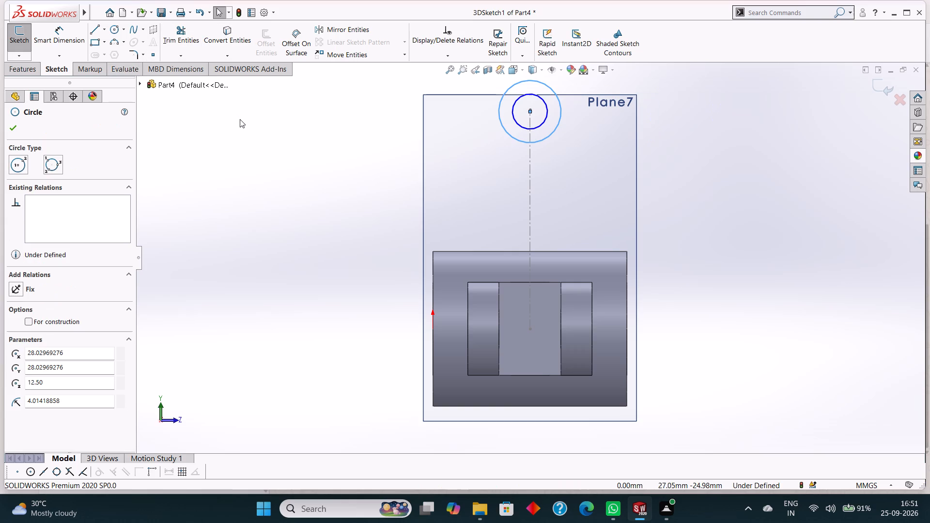
pyautogui.hotkey('ctrl', 'z')
pyautogui.hotkey('ctrl', 'z')
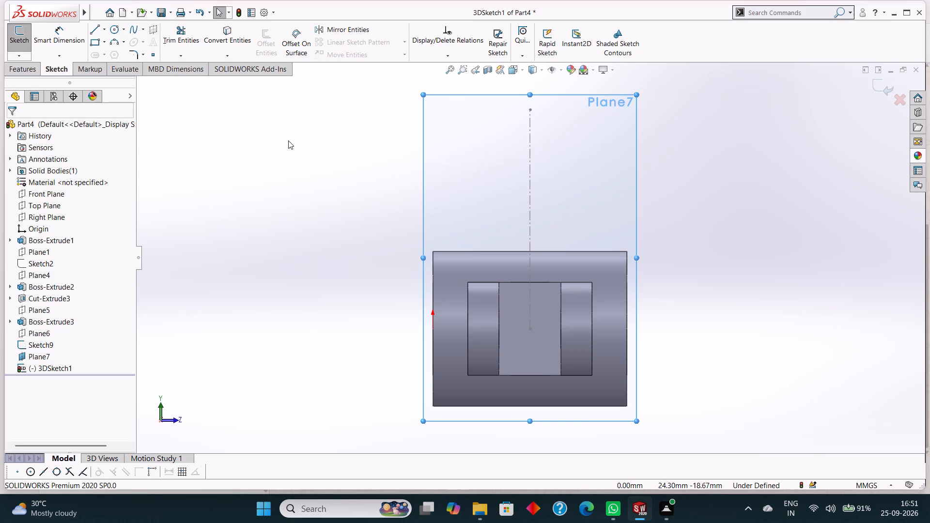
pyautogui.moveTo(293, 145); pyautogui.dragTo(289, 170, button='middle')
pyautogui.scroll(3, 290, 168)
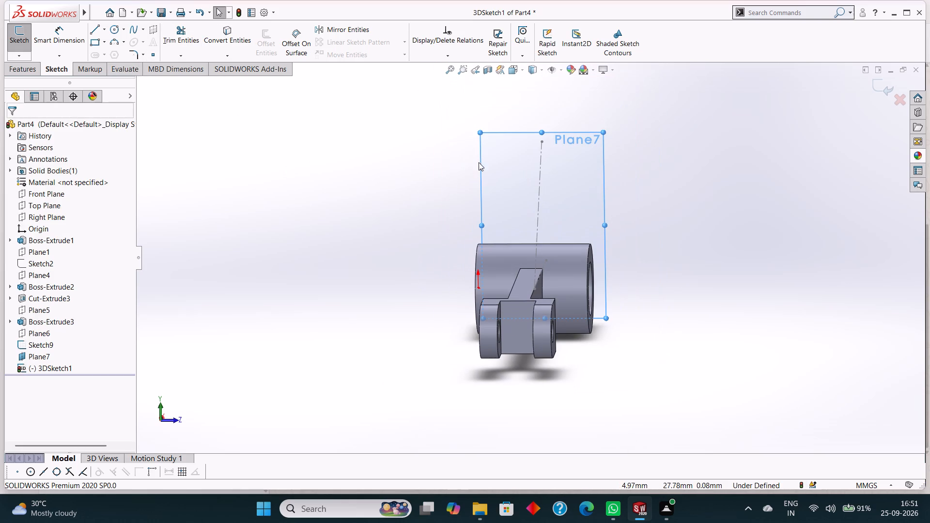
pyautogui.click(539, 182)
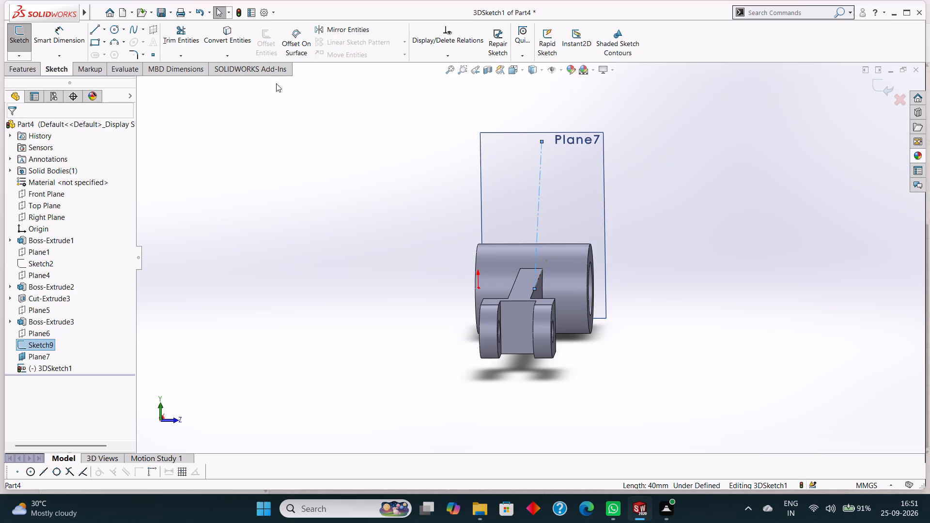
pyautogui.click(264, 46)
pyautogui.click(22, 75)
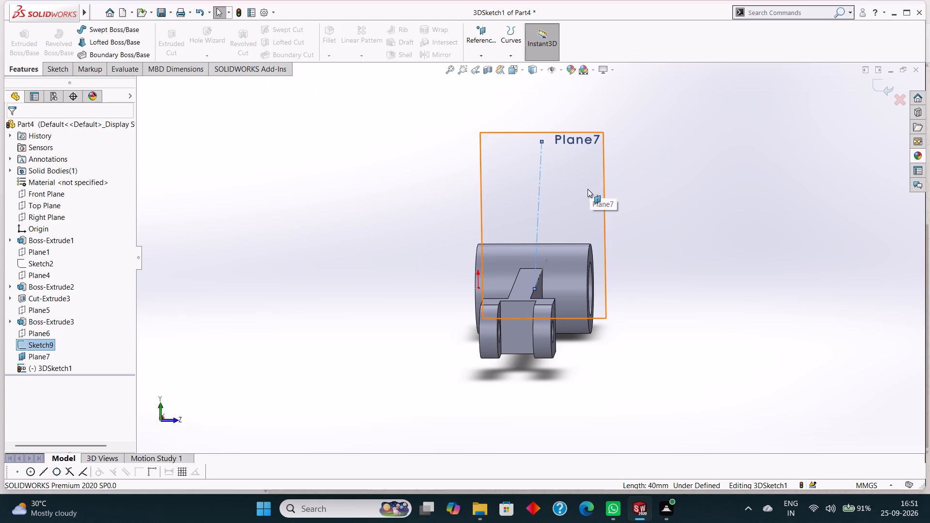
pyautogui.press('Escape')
# Sketch a circle of radius 4 mm parallel to Plane7, centred on the upper end of the angled construction line.
pyautogui.click(566, 166)
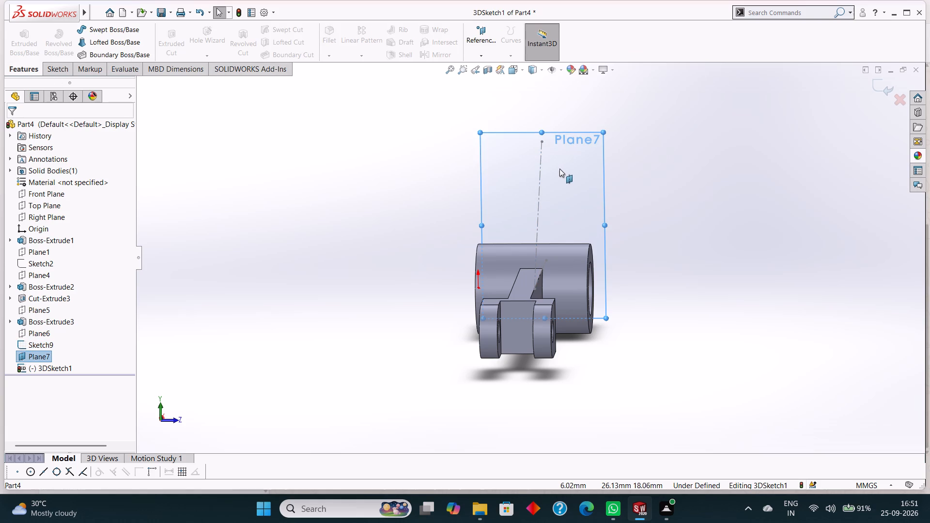
pyautogui.hotkey('ctrl', '8')
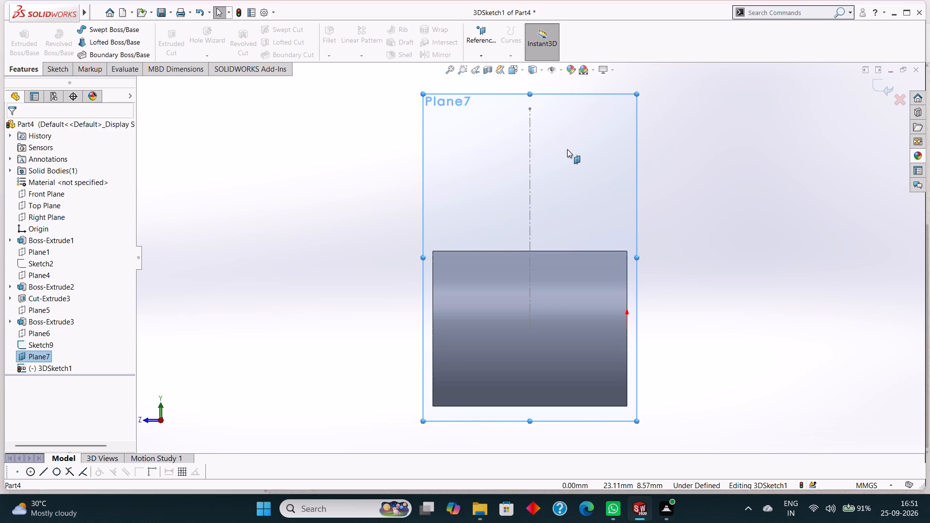
pyautogui.click(573, 148)
pyautogui.hotkey('ctrl', '8')
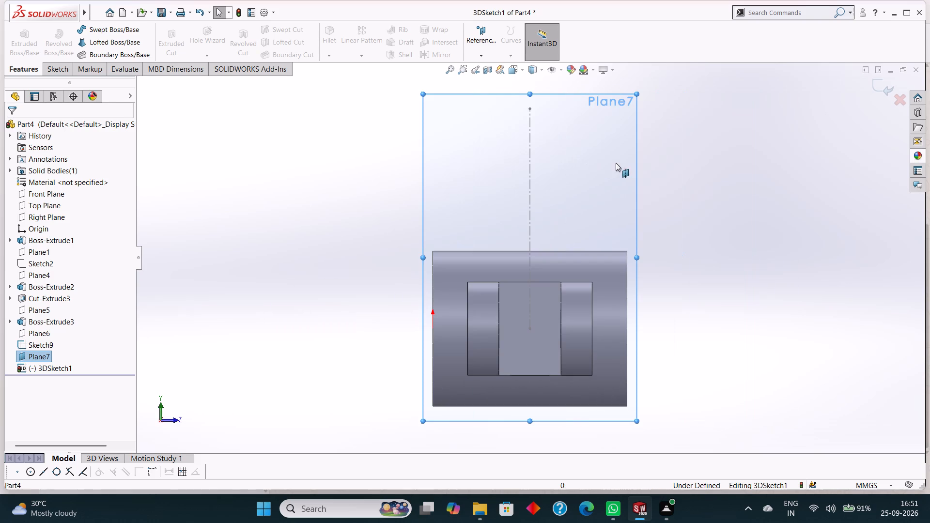
pyautogui.click(60, 72)
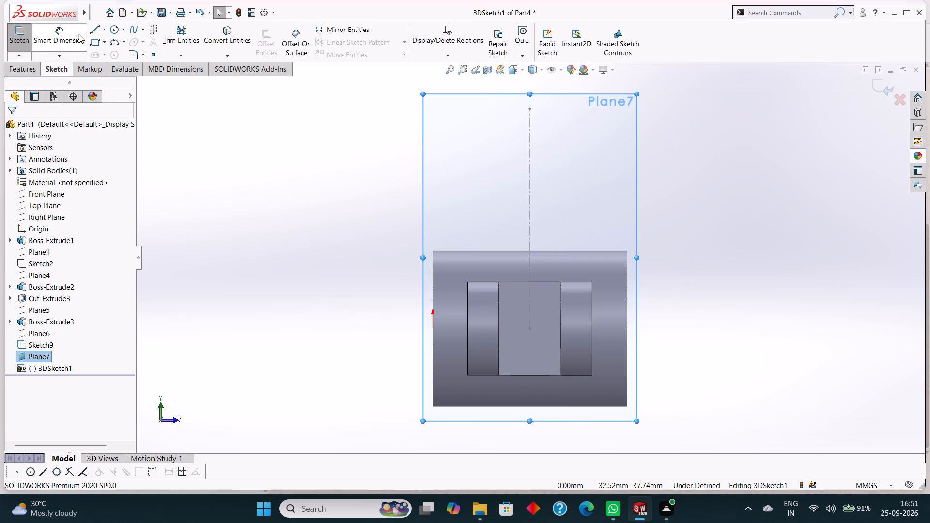
pyautogui.click(113, 30)
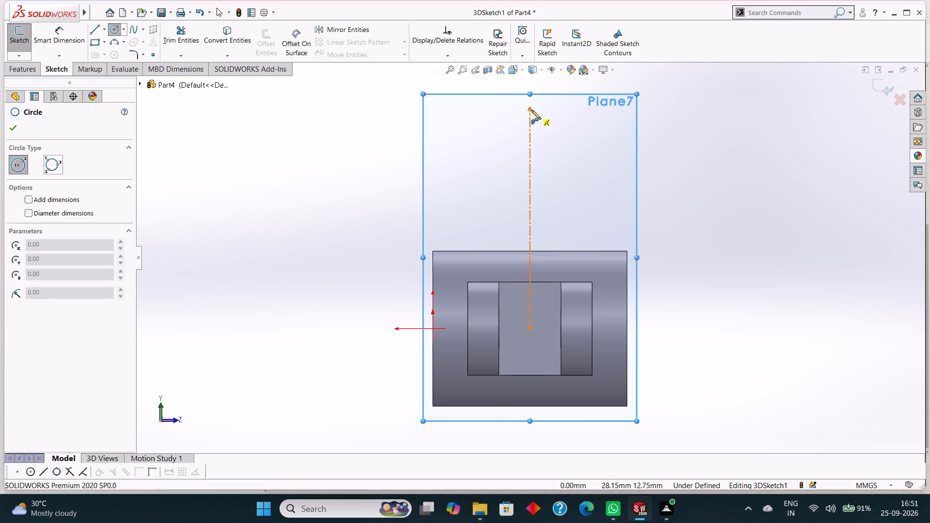
pyautogui.click(530, 110)
pyautogui.press('Escape')
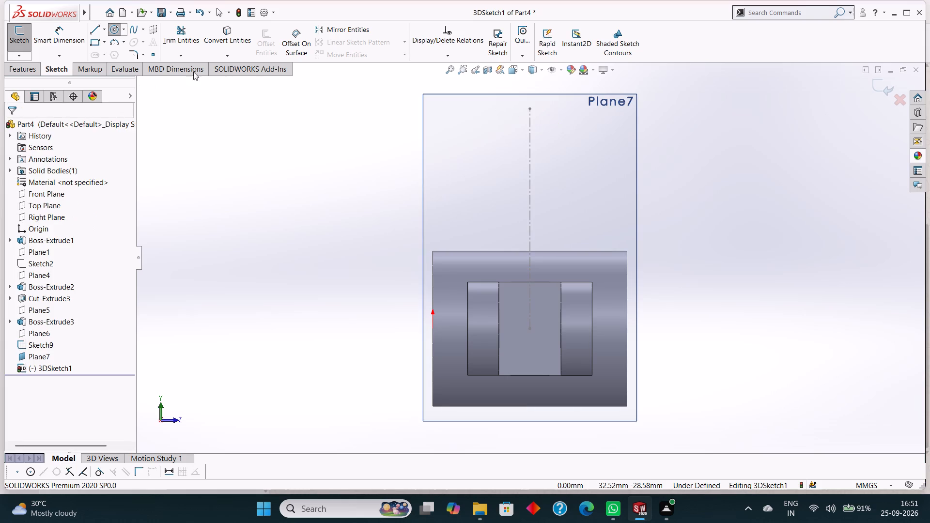
pyautogui.click(117, 28)
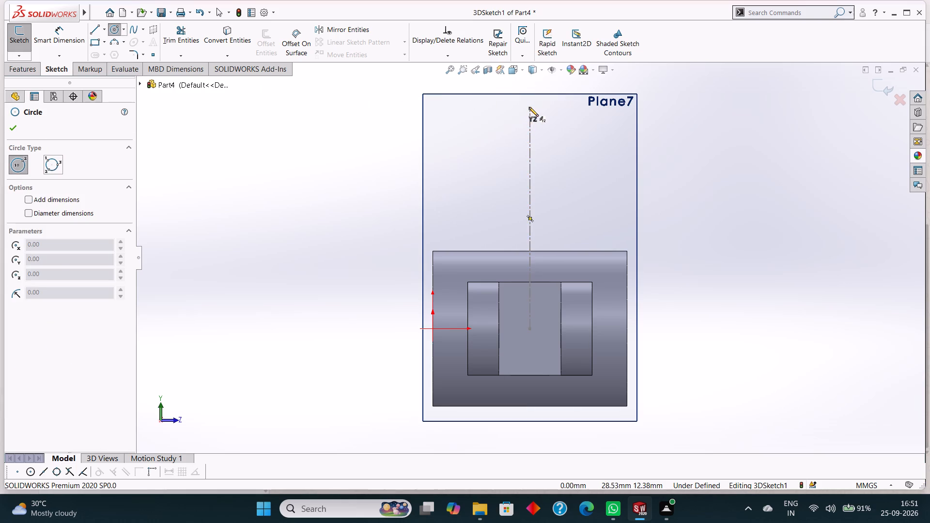
pyautogui.click(529, 107)
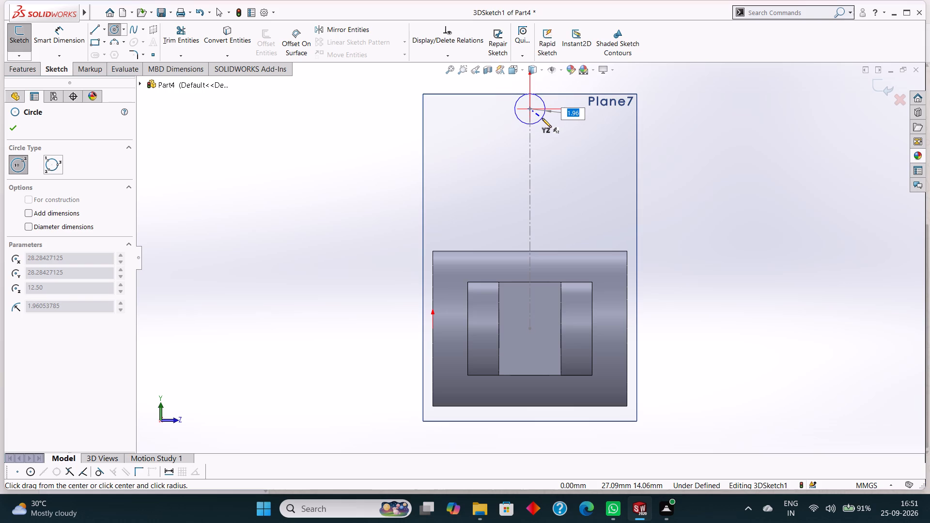
pyautogui.press('4')
pyautogui.press('Return')
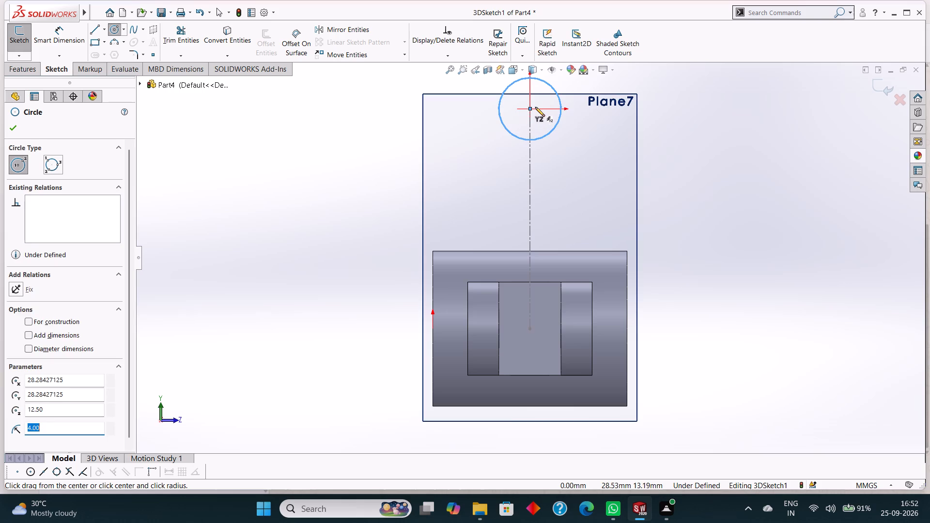
# Sketch a second circle of radius 8 mm, concentric with the small circle at the construction line's end.
pyautogui.moveTo(532, 108); pyautogui.dragTo(541, 108)
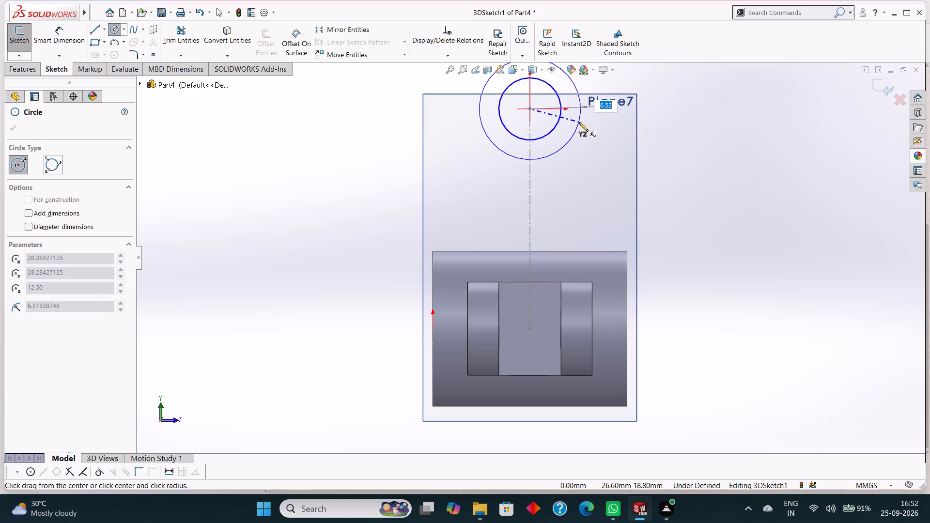
pyautogui.press('8')
pyautogui.press('Return')
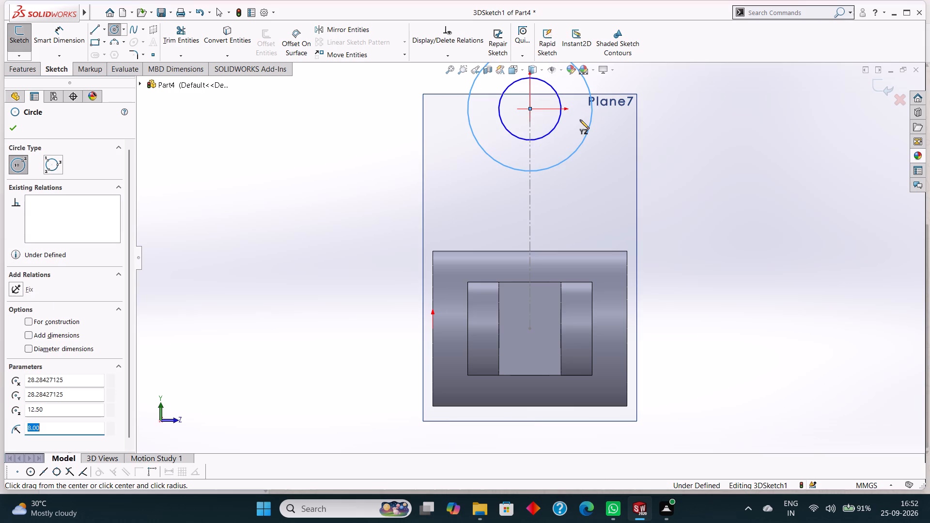
pyautogui.click(15, 128)
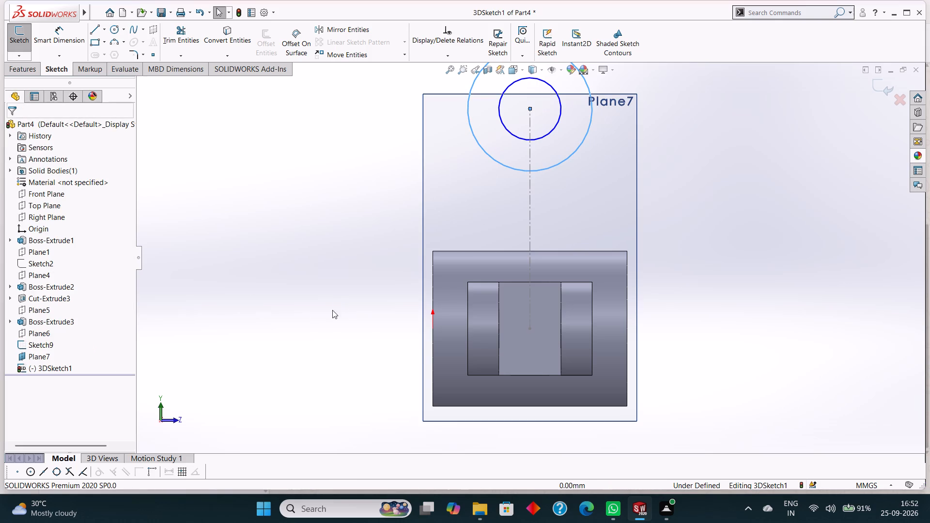
# Dimension the inner circle's diameter as 8 mm and the outer circle's diameter as 16 mm.
pyautogui.click(74, 37)
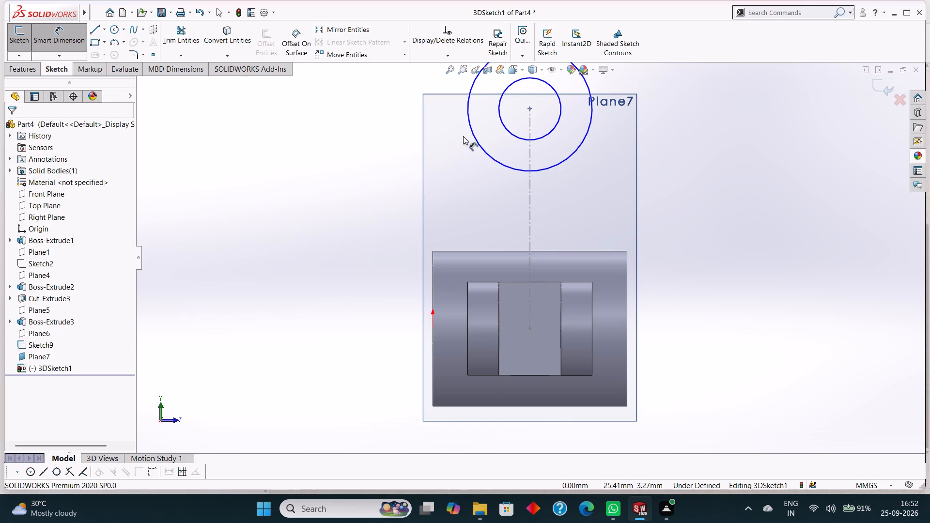
pyautogui.click(562, 116)
pyautogui.click(666, 133)
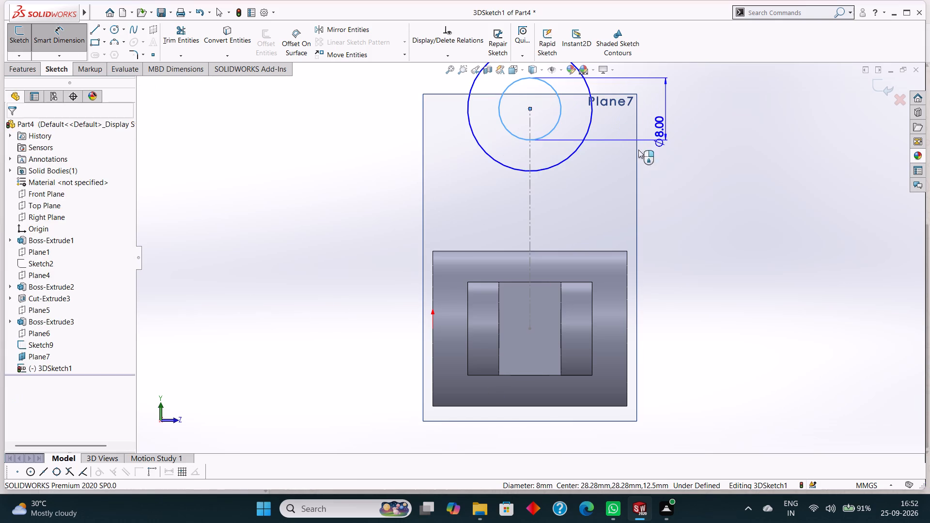
pyautogui.click(625, 120)
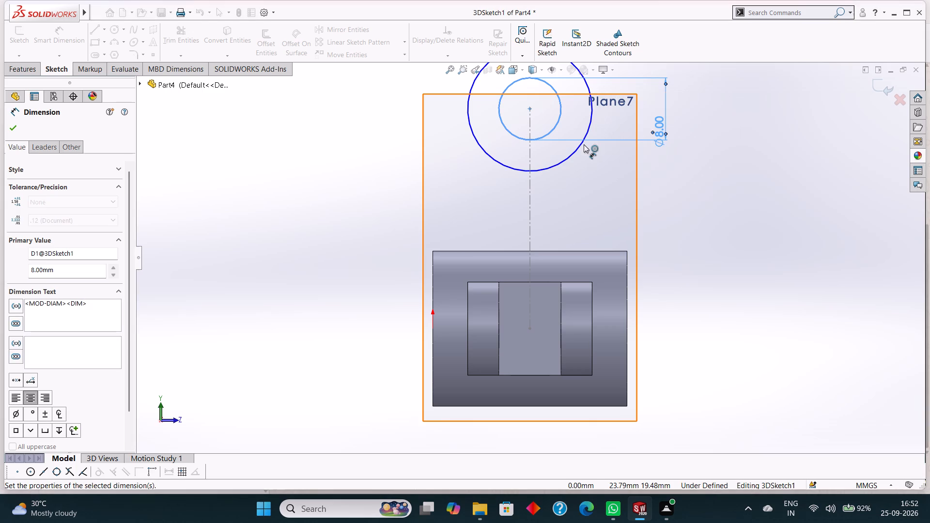
pyautogui.click(581, 144)
pyautogui.click(702, 145)
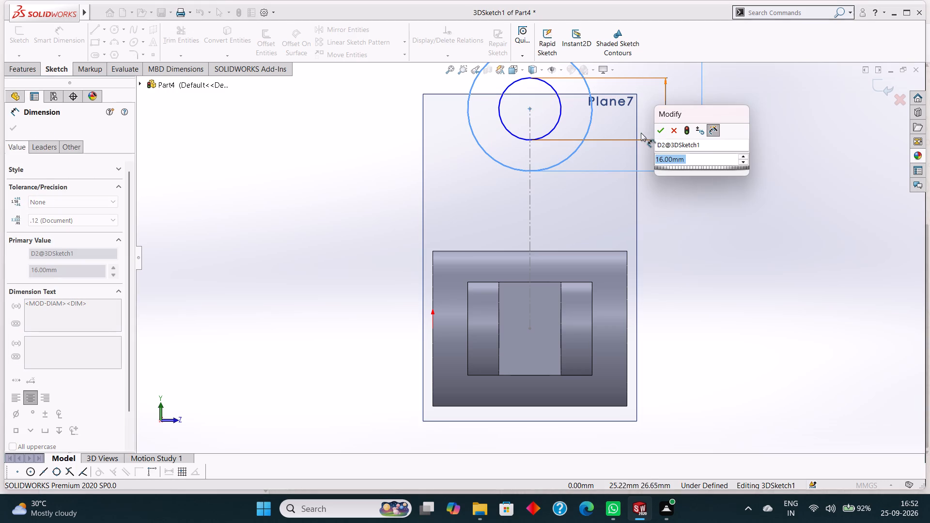
pyautogui.click(656, 128)
pyautogui.scroll(2, 741, 210)
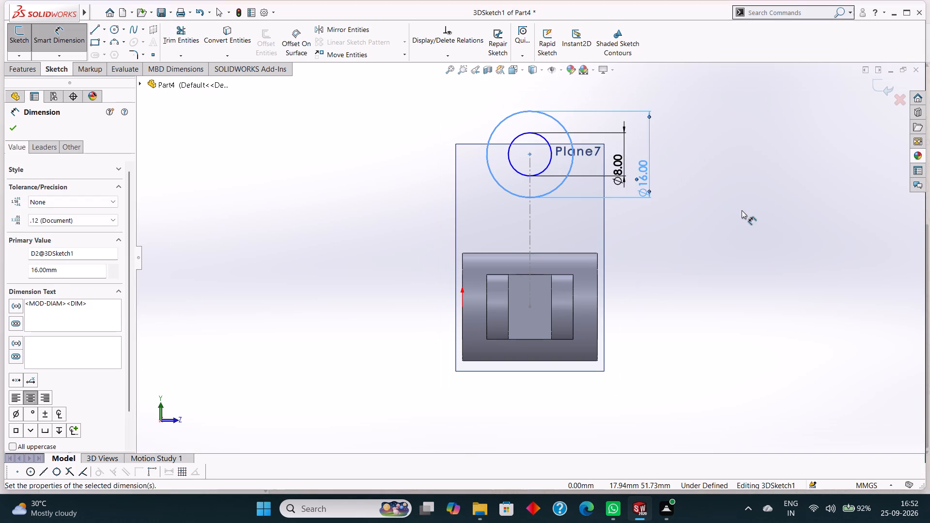
pyautogui.scroll(-1, 742, 210)
pyautogui.moveTo(742, 210); pyautogui.dragTo(723, 235, button='middle')
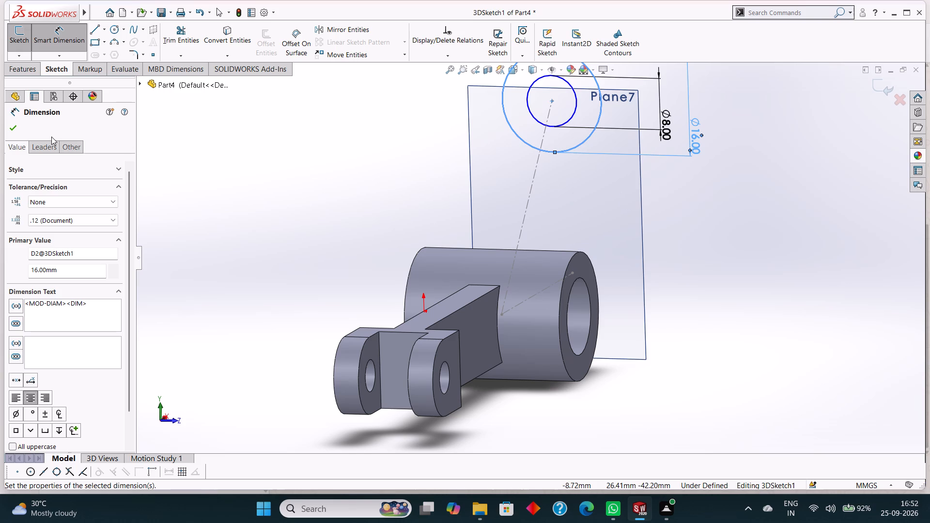
pyautogui.click(16, 131)
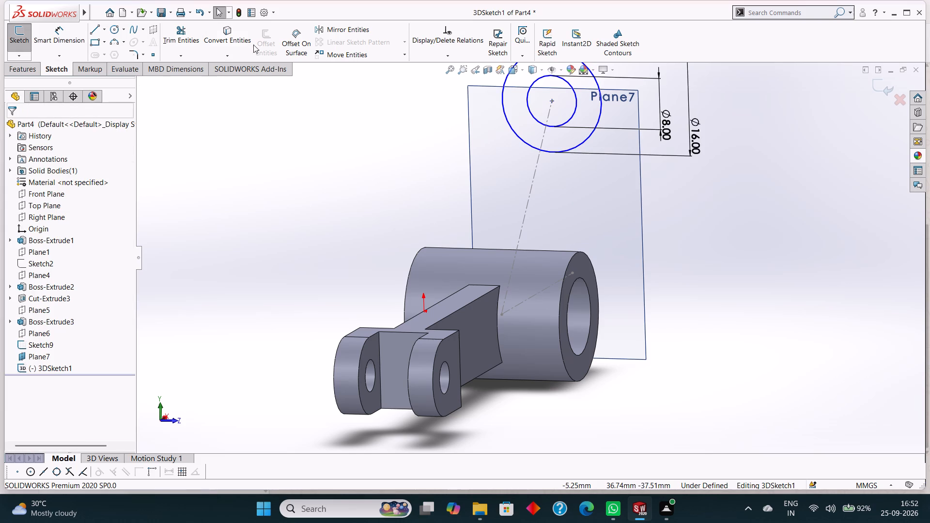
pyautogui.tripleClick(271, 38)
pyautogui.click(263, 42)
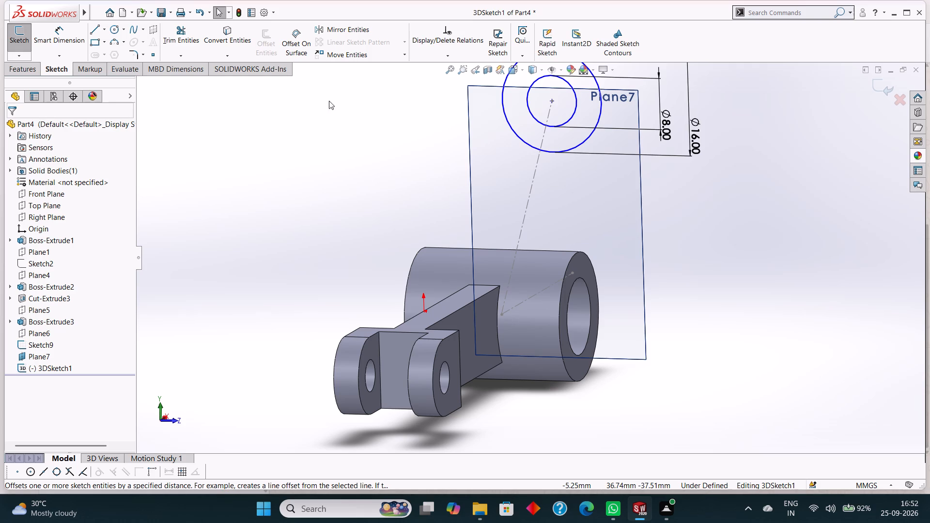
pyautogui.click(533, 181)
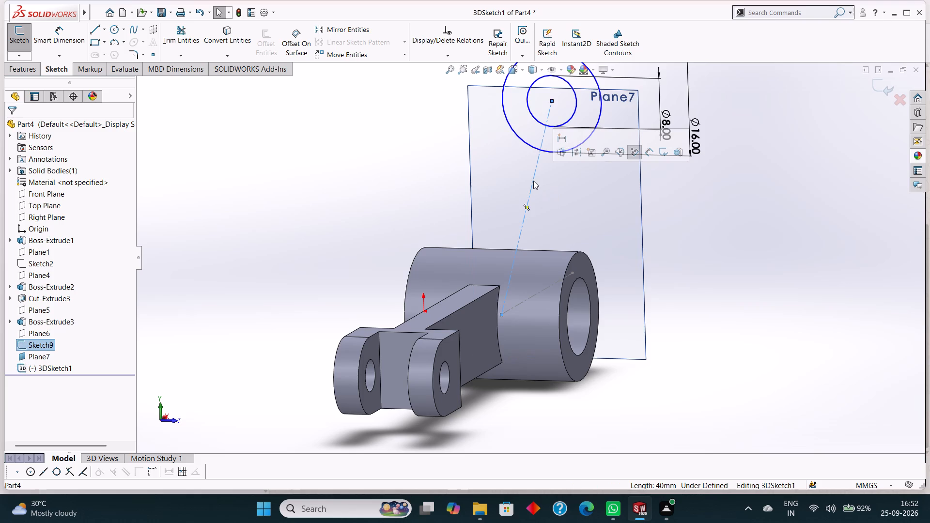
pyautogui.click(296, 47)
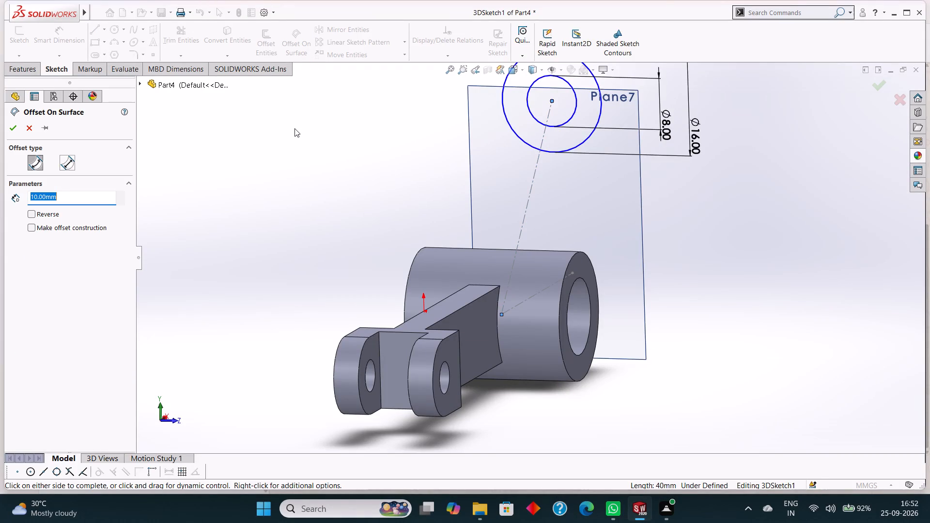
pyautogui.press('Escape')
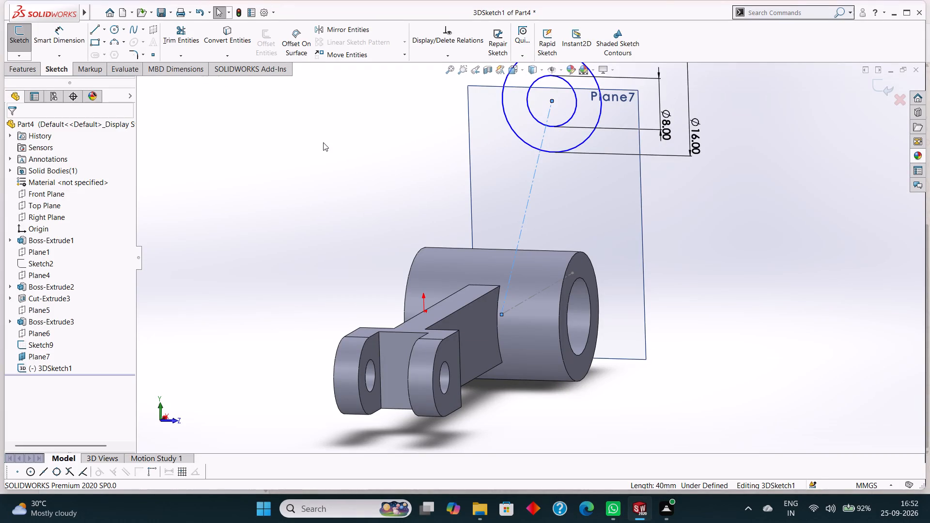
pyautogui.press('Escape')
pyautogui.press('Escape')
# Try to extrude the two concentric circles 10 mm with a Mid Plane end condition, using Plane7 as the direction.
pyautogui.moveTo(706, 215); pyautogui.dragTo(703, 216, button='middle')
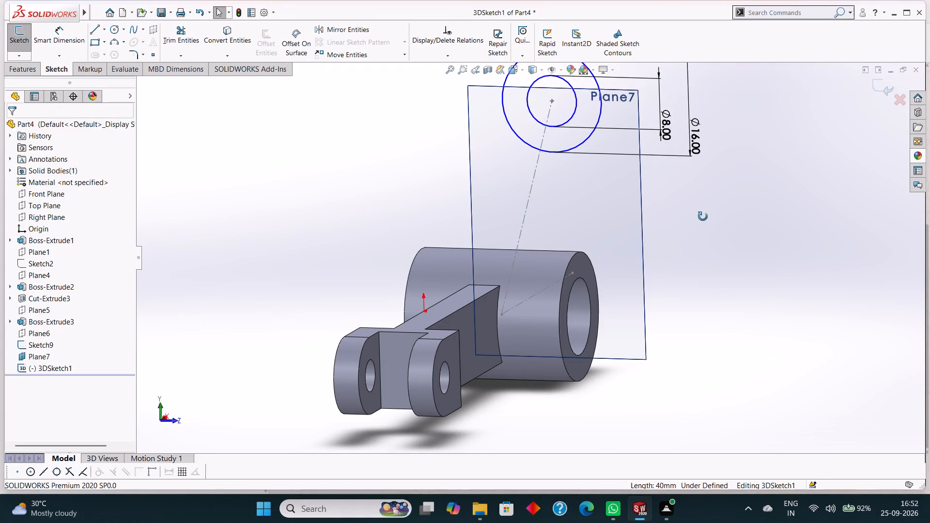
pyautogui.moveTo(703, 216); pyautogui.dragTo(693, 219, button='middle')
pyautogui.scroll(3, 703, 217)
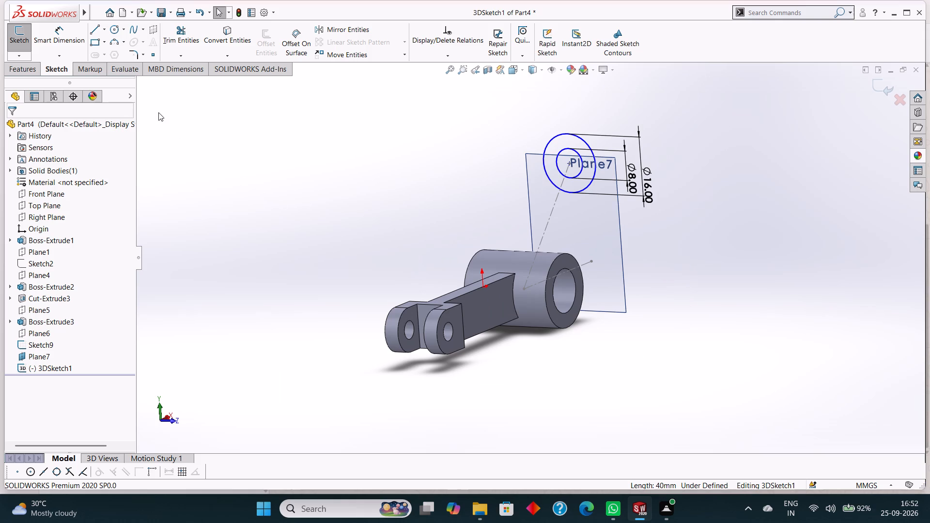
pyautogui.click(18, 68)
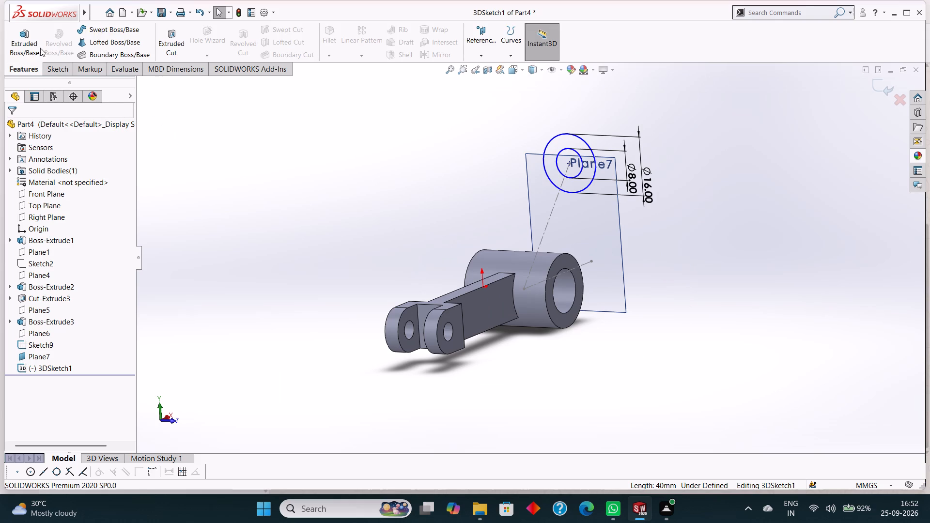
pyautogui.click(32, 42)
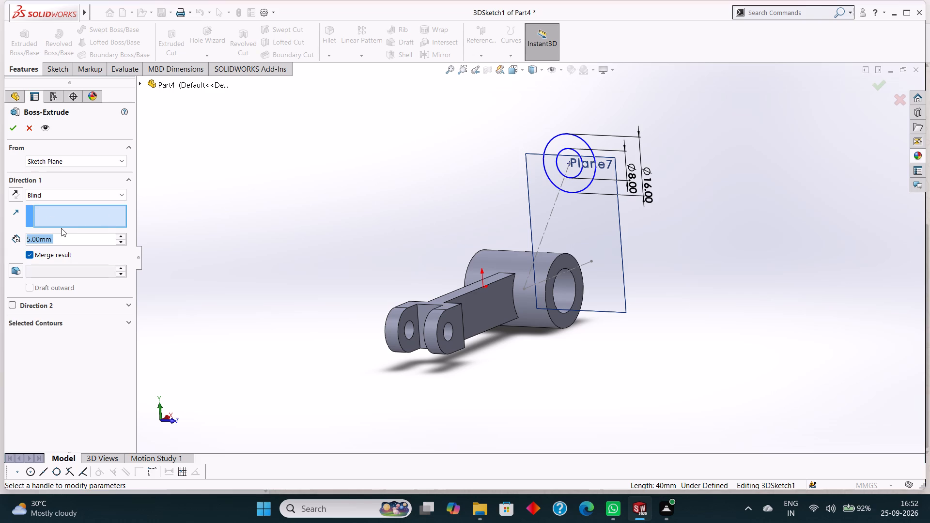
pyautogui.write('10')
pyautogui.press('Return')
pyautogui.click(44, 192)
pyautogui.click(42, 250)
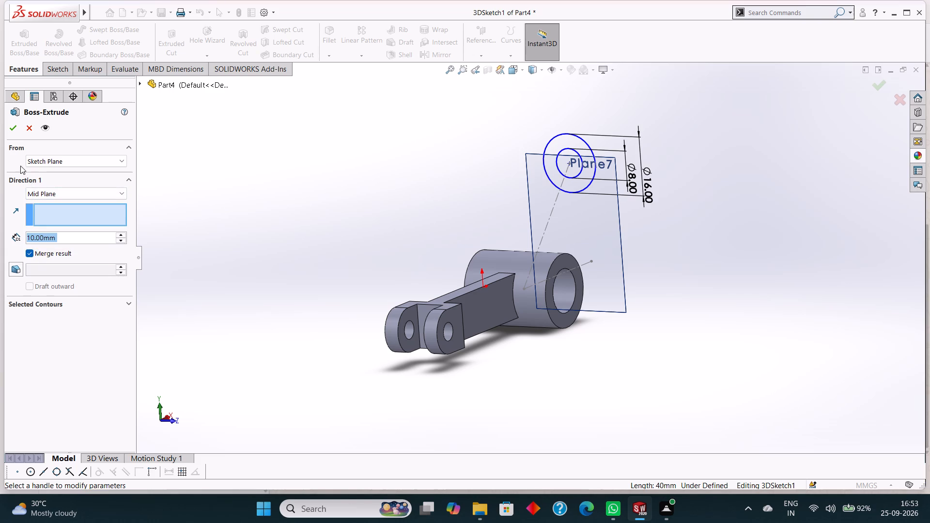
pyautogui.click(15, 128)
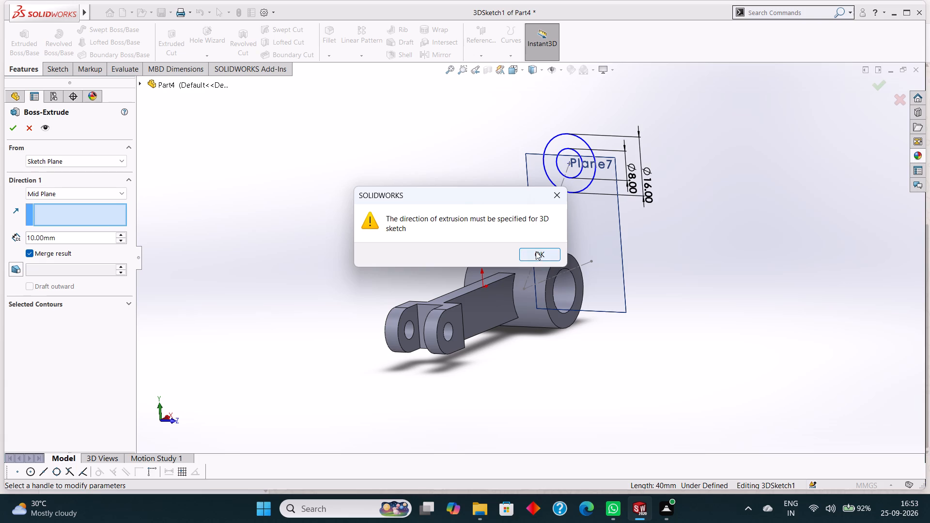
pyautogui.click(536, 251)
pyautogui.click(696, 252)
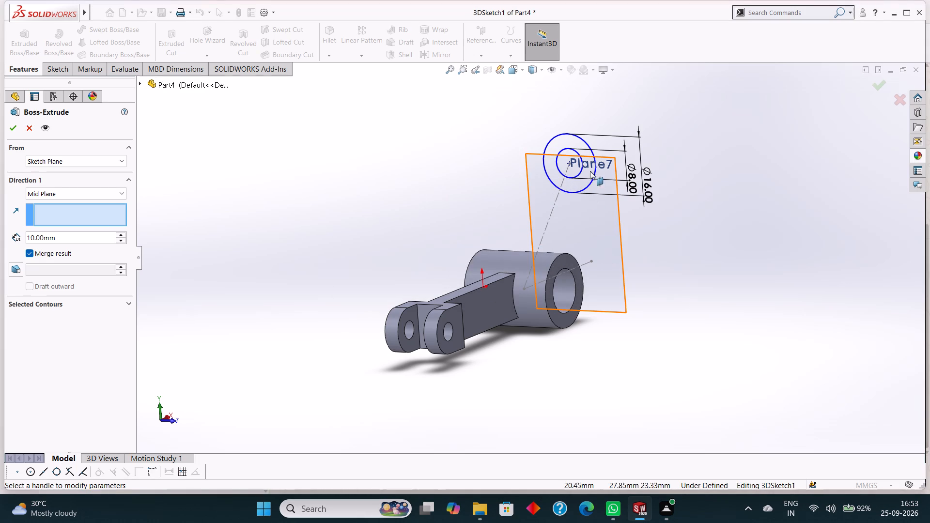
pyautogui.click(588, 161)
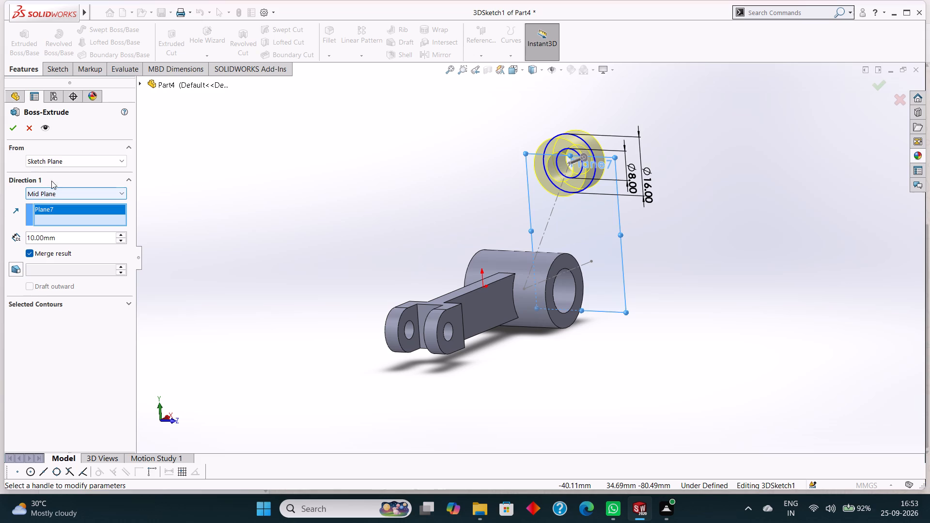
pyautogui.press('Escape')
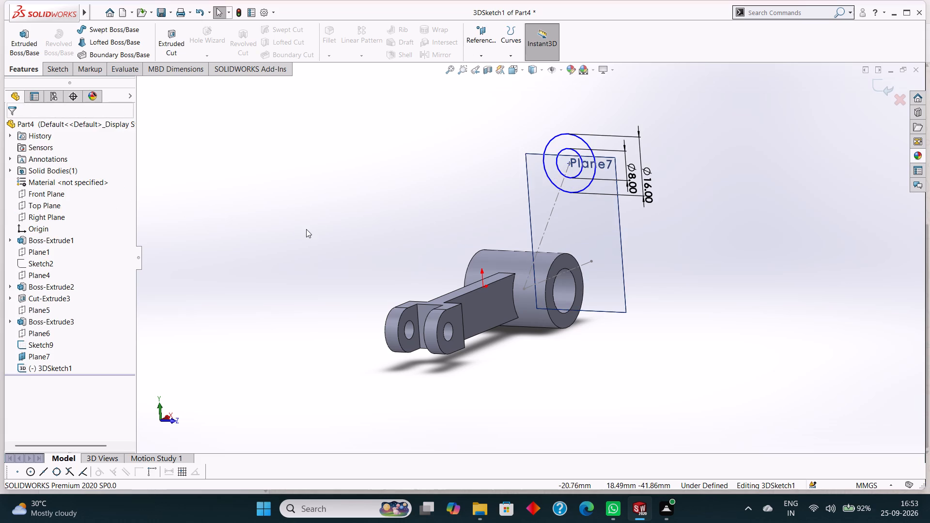
# Hide Plane7 so that only the model and the sketch geometry are shown.
pyautogui.rightClick(532, 155)
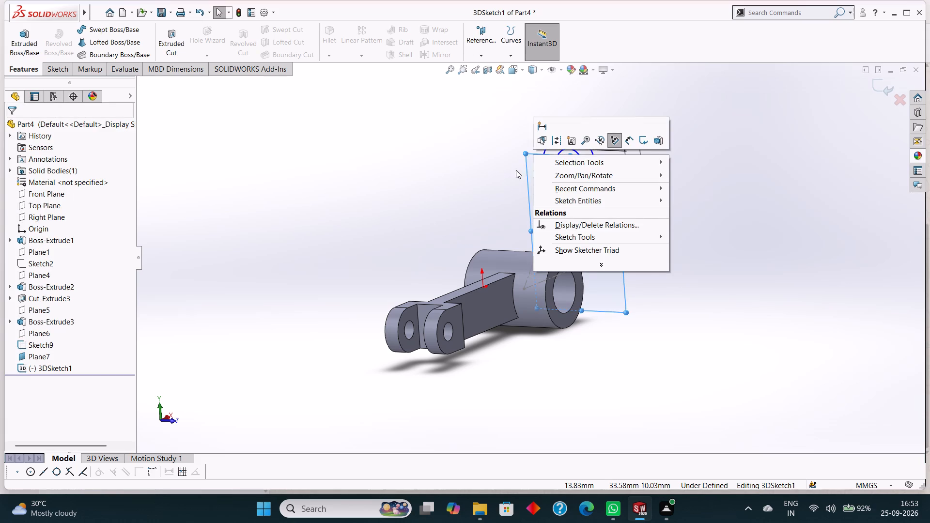
pyautogui.press('Escape')
pyautogui.rightClick(602, 213)
pyautogui.press('Escape')
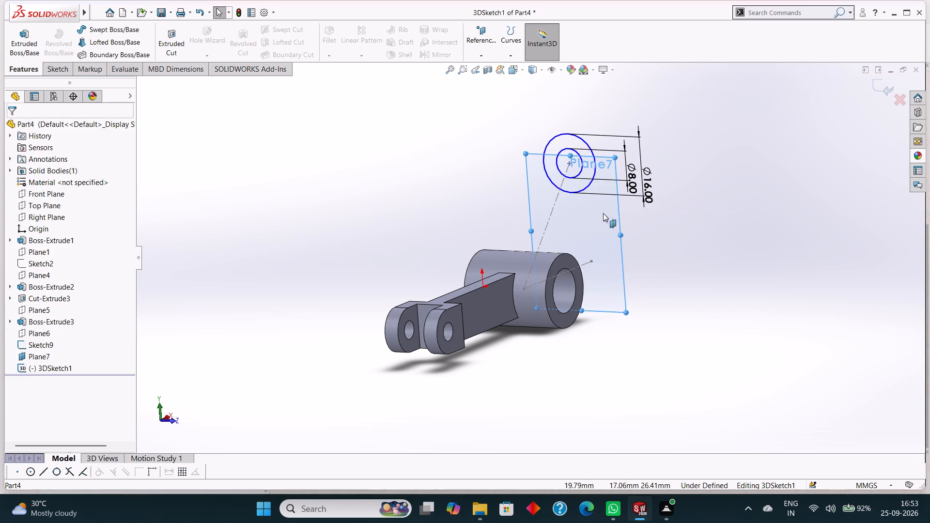
pyautogui.press('Escape')
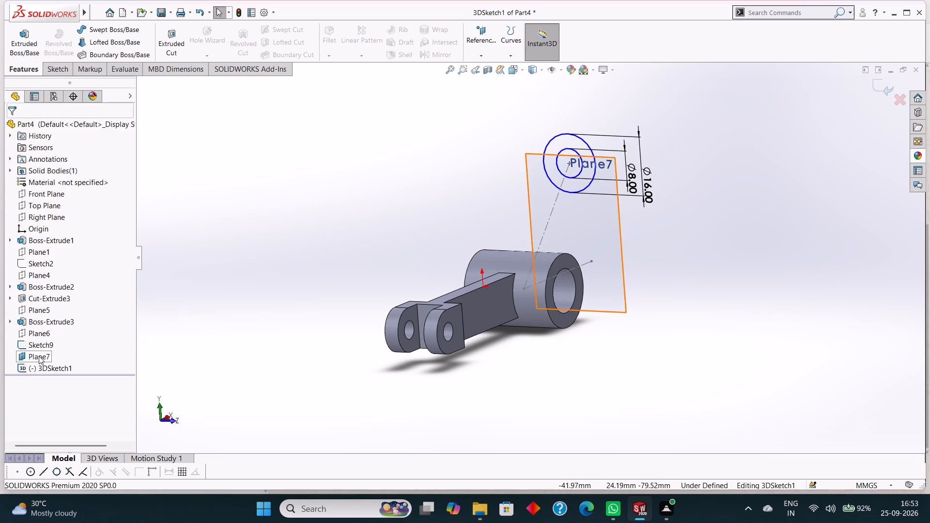
pyautogui.click(39, 356)
pyautogui.click(46, 341)
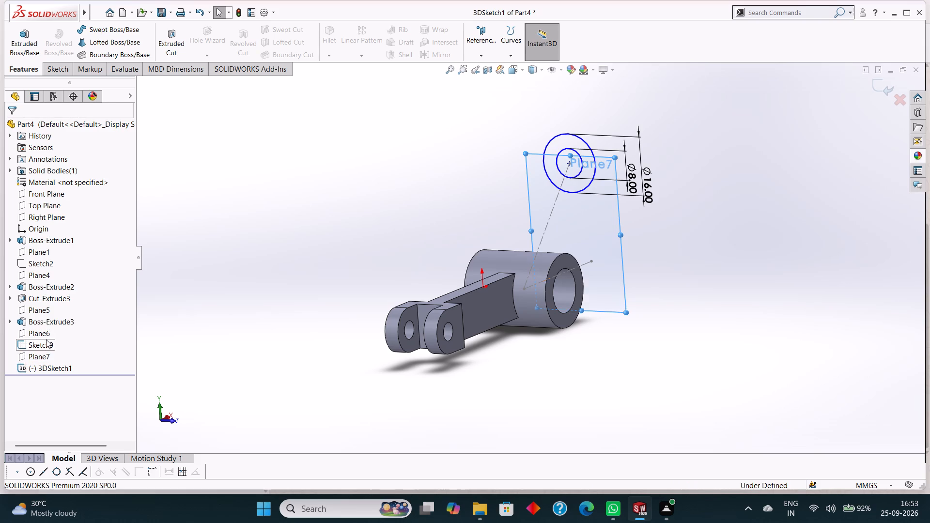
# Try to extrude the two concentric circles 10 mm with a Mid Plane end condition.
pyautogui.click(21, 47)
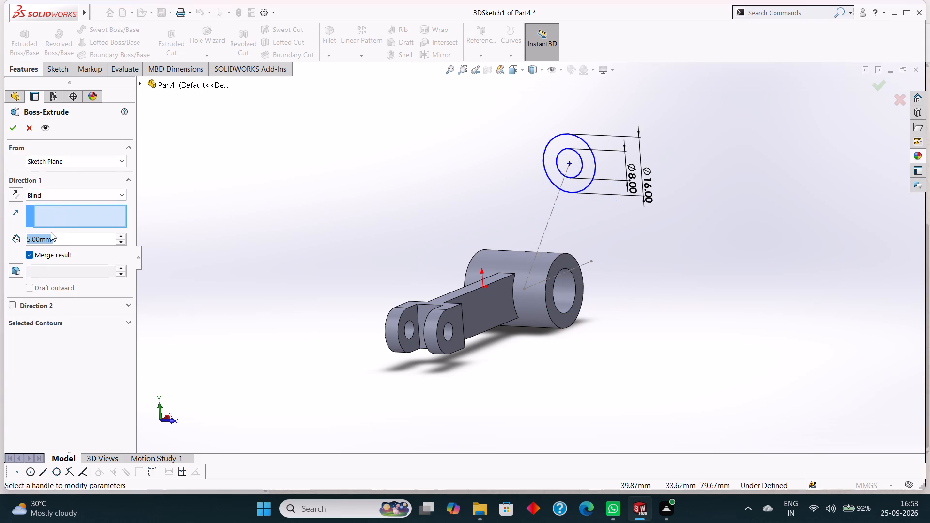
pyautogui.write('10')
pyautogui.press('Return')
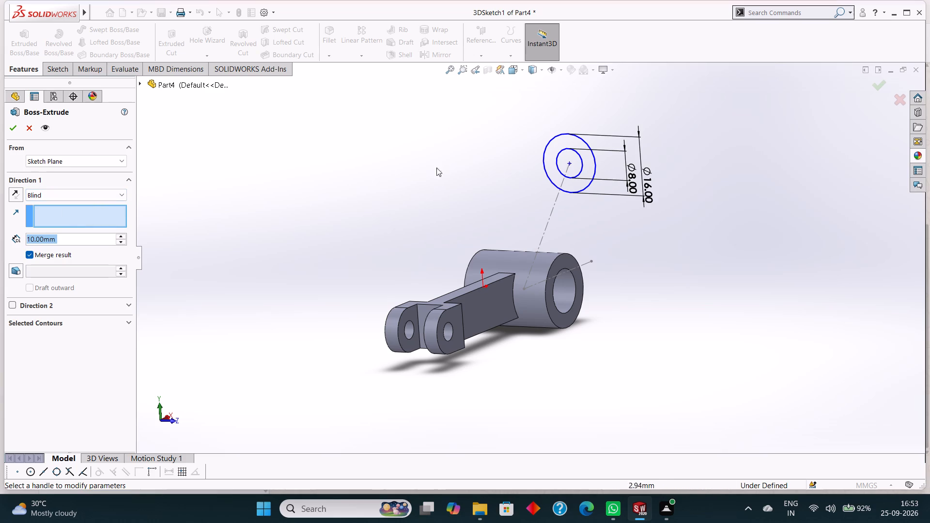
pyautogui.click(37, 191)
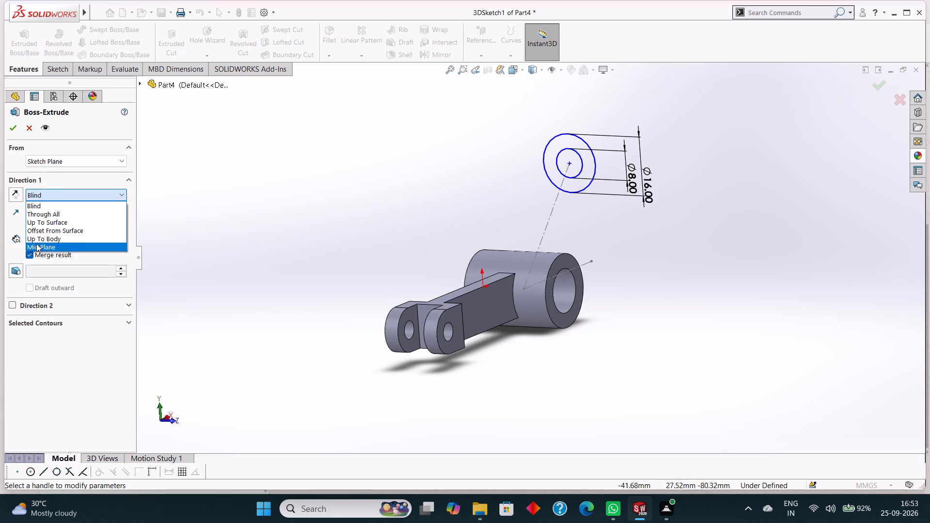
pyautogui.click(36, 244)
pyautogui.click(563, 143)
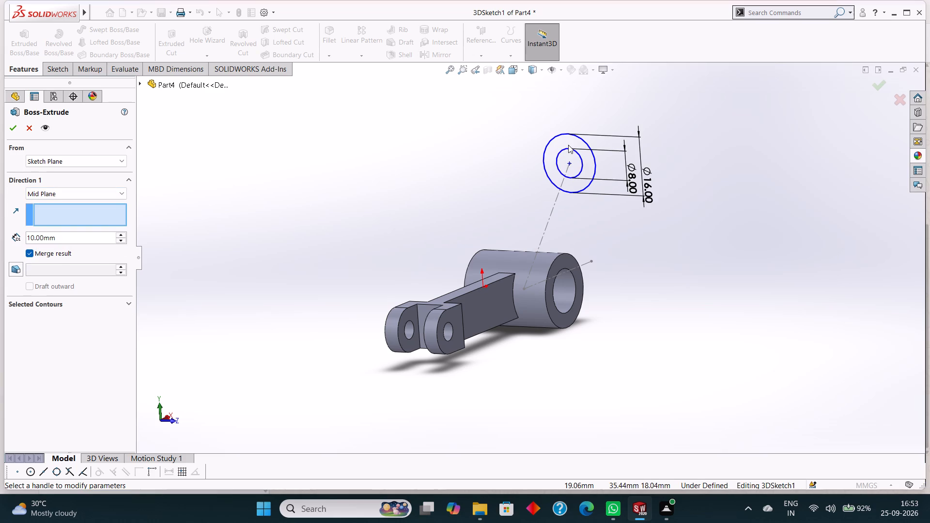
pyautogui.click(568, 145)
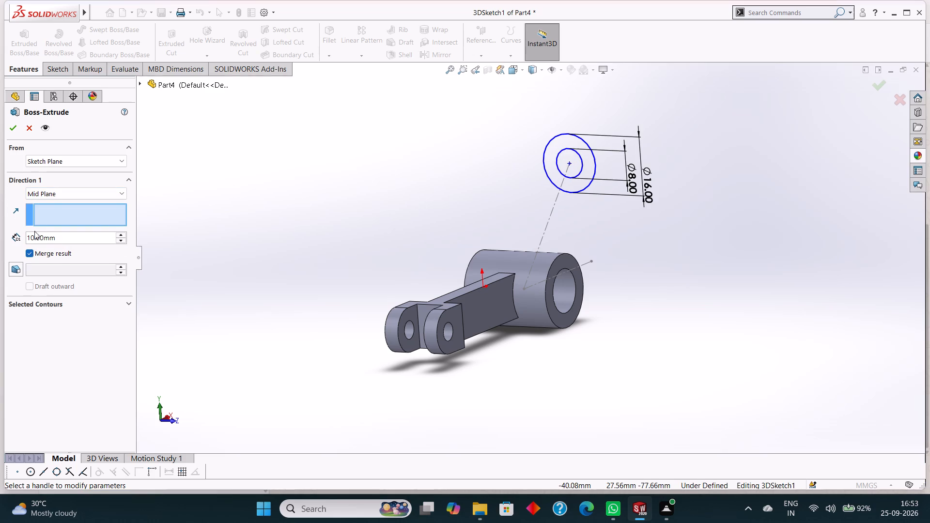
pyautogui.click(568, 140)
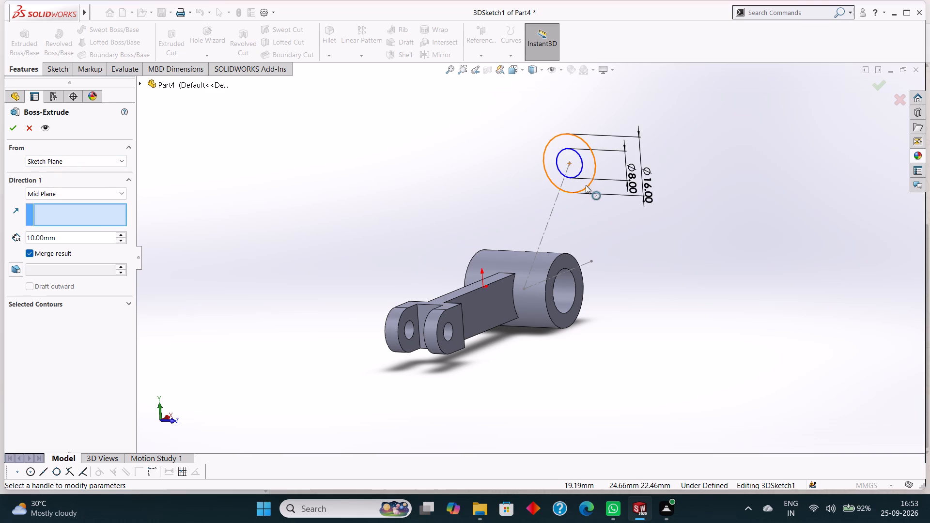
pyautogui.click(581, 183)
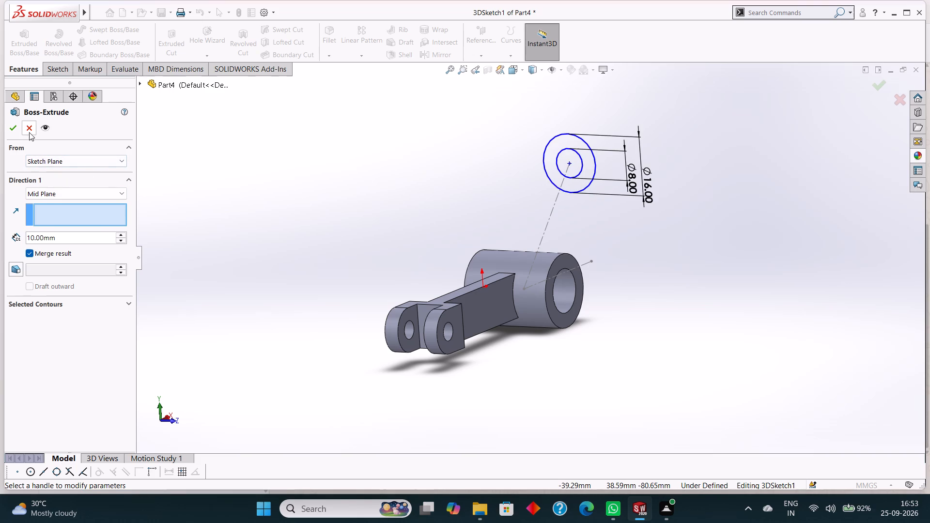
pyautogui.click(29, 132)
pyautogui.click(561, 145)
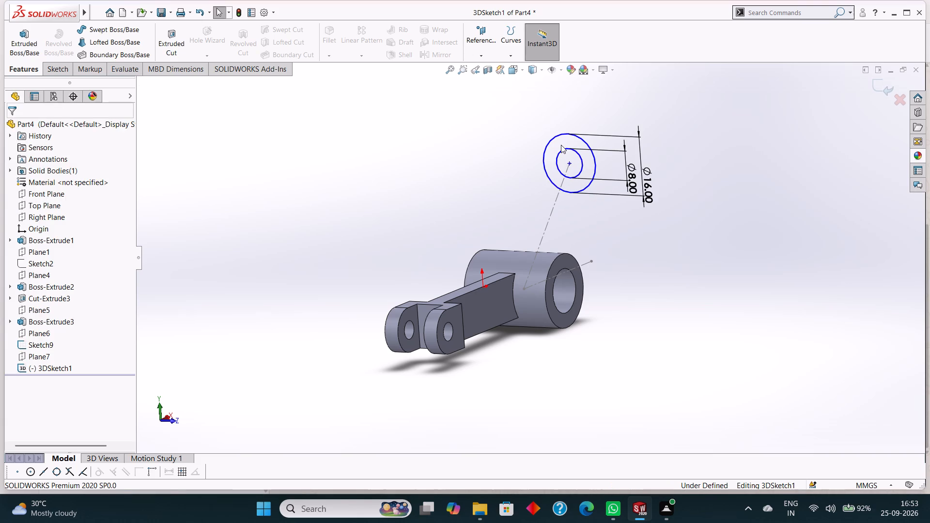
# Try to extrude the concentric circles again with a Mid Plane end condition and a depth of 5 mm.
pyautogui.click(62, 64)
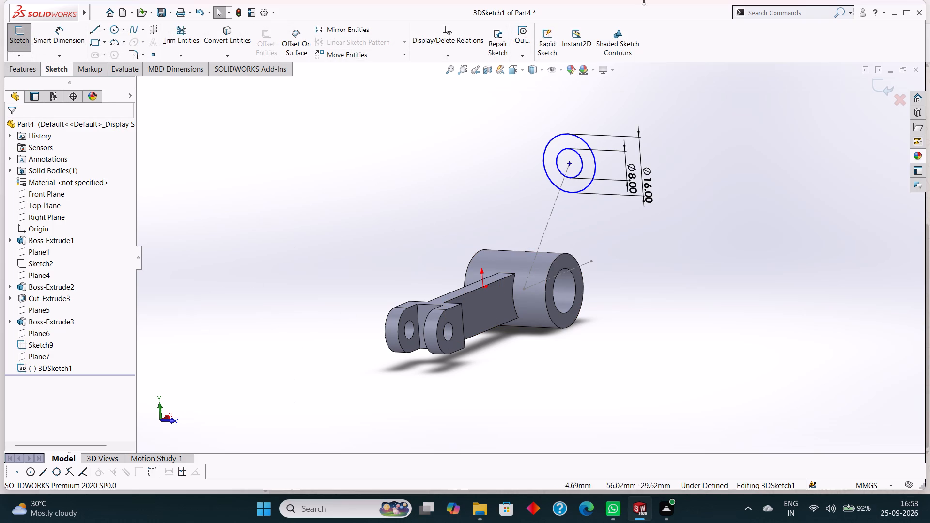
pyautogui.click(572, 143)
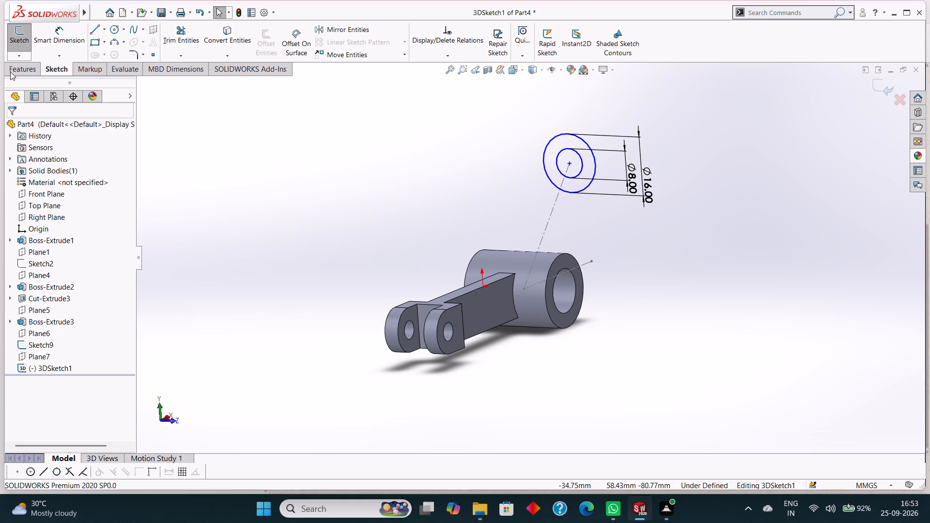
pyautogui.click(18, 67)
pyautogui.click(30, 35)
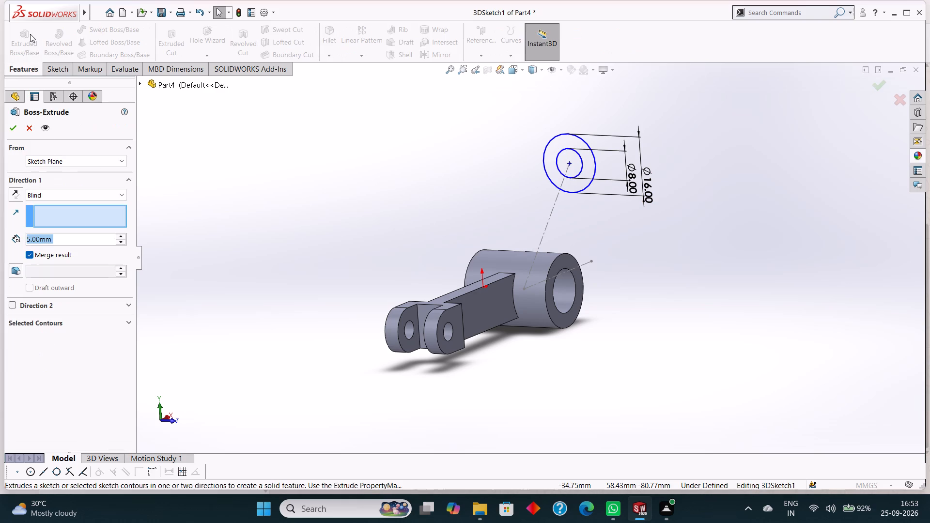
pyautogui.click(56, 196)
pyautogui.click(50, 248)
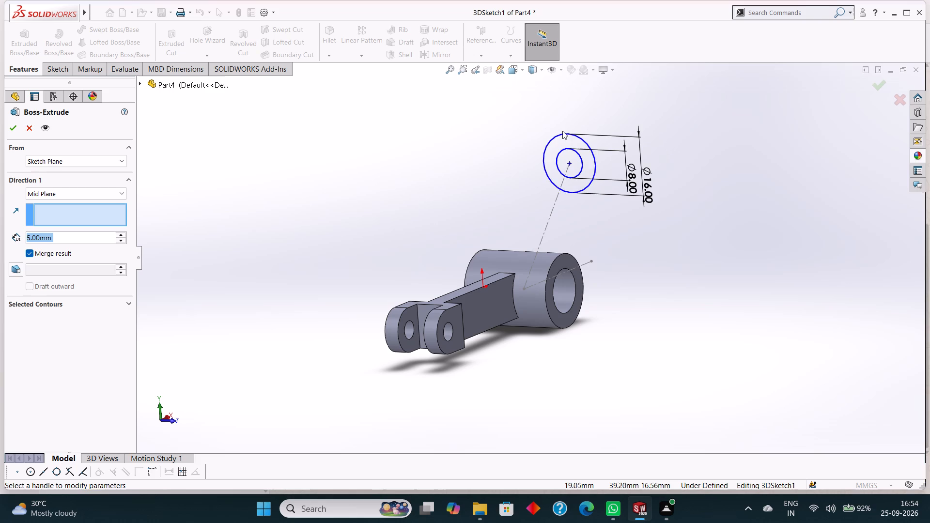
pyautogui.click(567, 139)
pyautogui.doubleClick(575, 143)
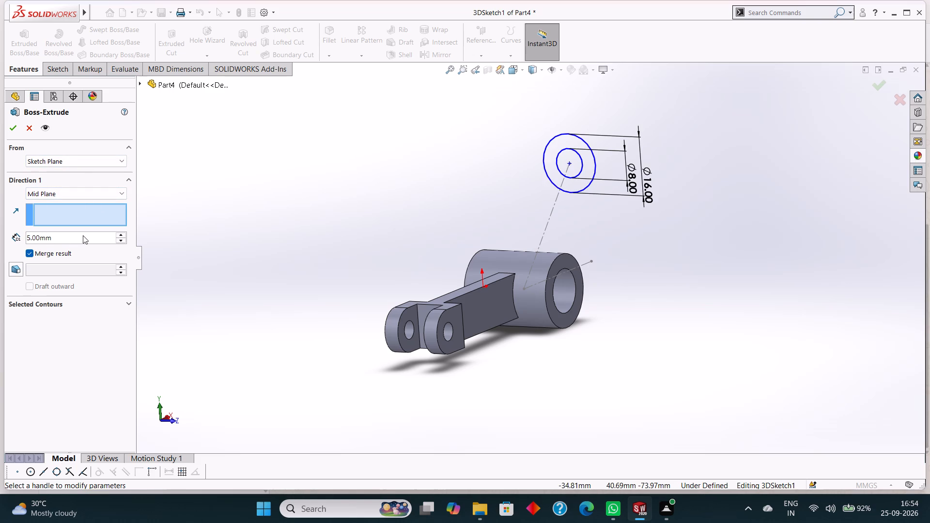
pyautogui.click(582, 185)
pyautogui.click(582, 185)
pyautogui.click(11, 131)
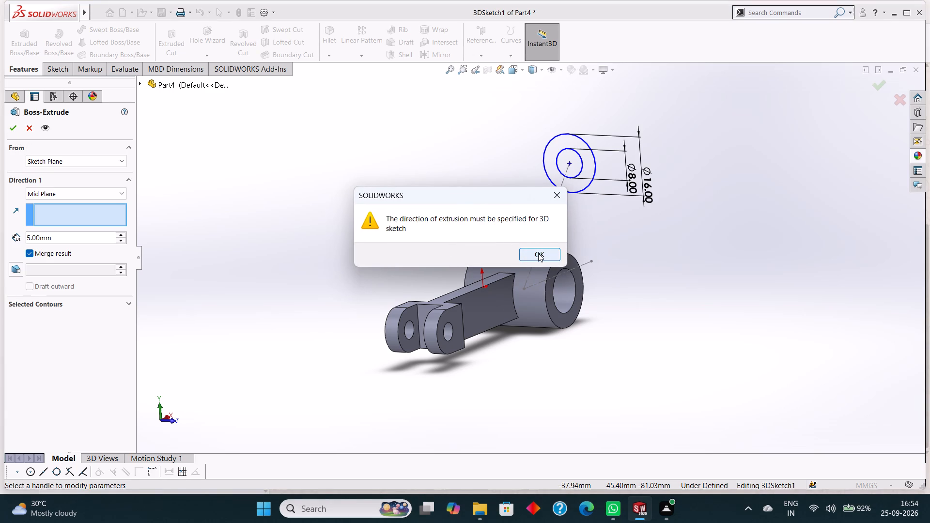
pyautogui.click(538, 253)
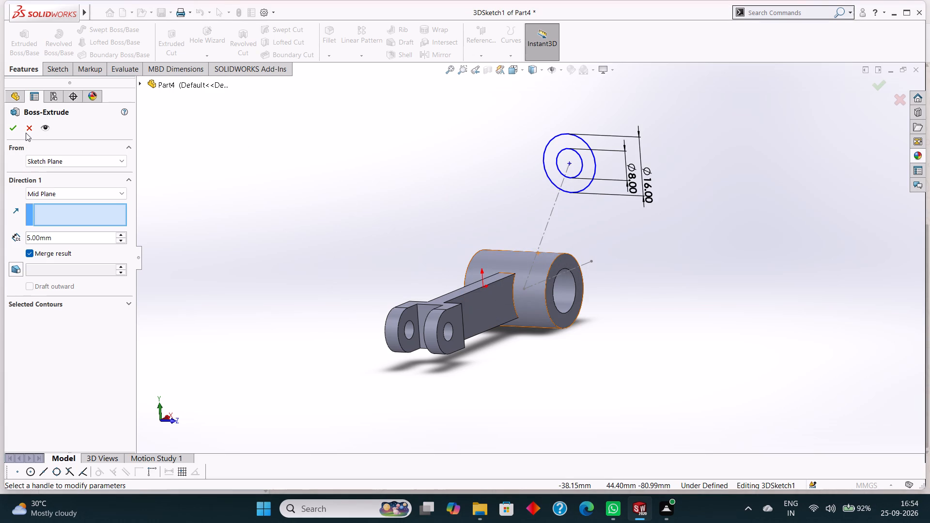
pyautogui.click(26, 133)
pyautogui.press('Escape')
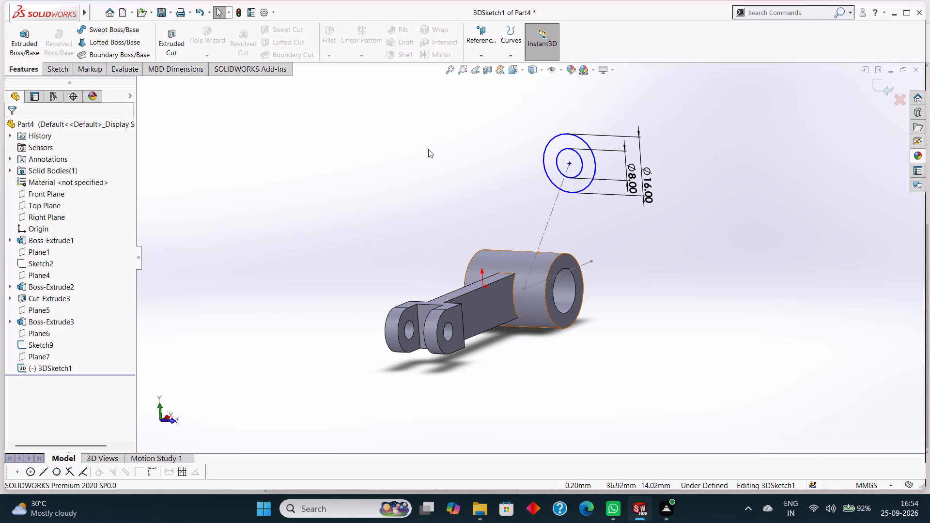
# Undo the outer circle's diameter dimension and dimension that circle again with a diameter of 16 mm.
pyautogui.hotkey('ctrl', 'z')
pyautogui.hotkey('ctrl', 'z')
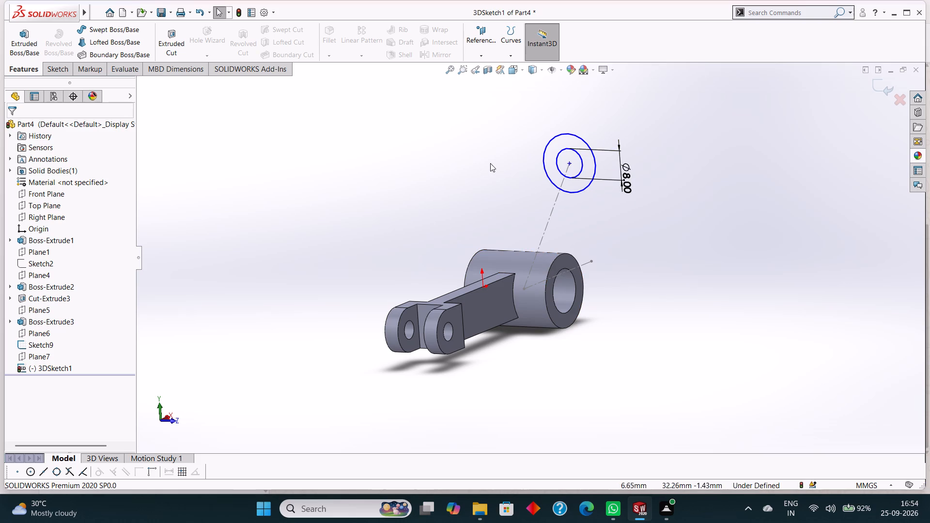
pyautogui.click(51, 72)
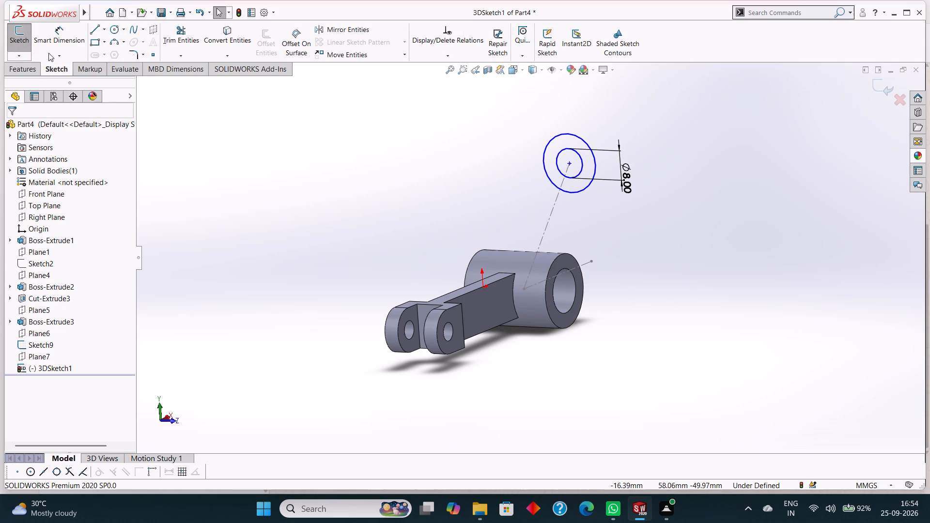
pyautogui.click(55, 40)
pyautogui.click(581, 139)
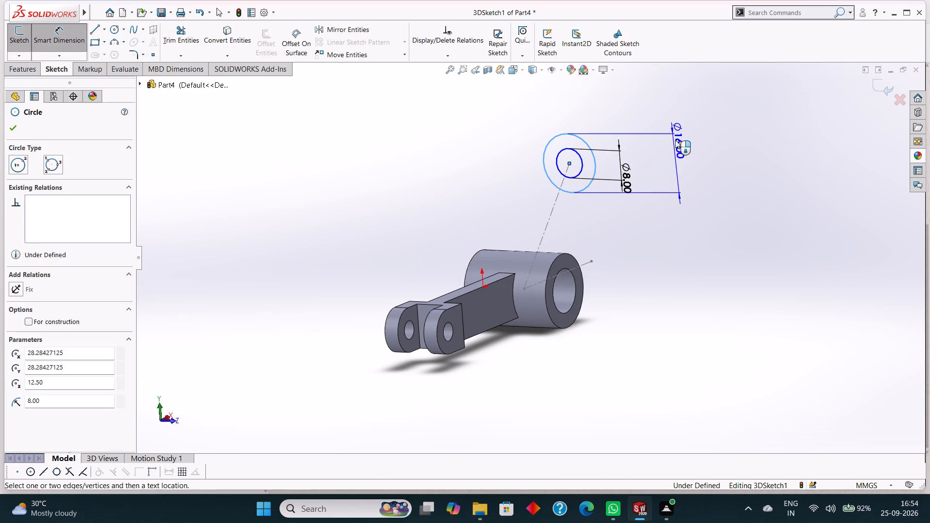
pyautogui.click(676, 140)
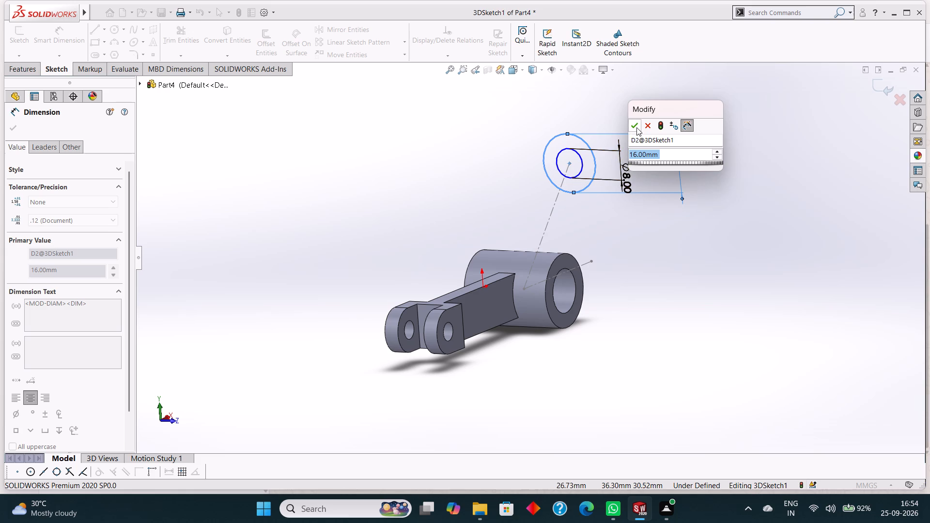
pyautogui.click(637, 127)
pyautogui.click(15, 127)
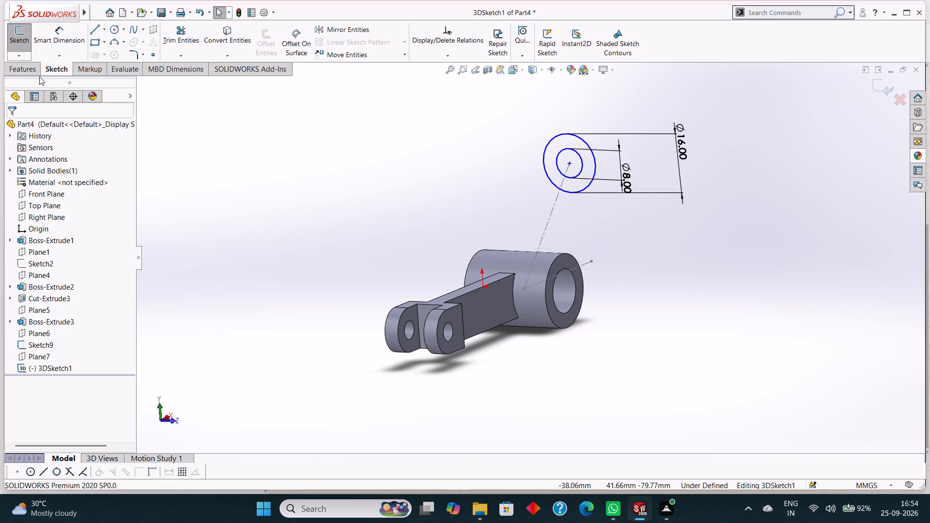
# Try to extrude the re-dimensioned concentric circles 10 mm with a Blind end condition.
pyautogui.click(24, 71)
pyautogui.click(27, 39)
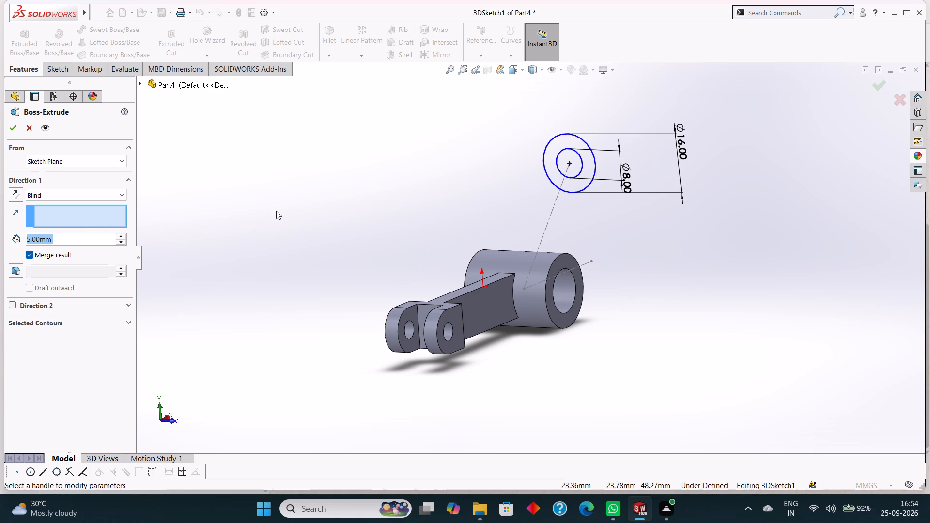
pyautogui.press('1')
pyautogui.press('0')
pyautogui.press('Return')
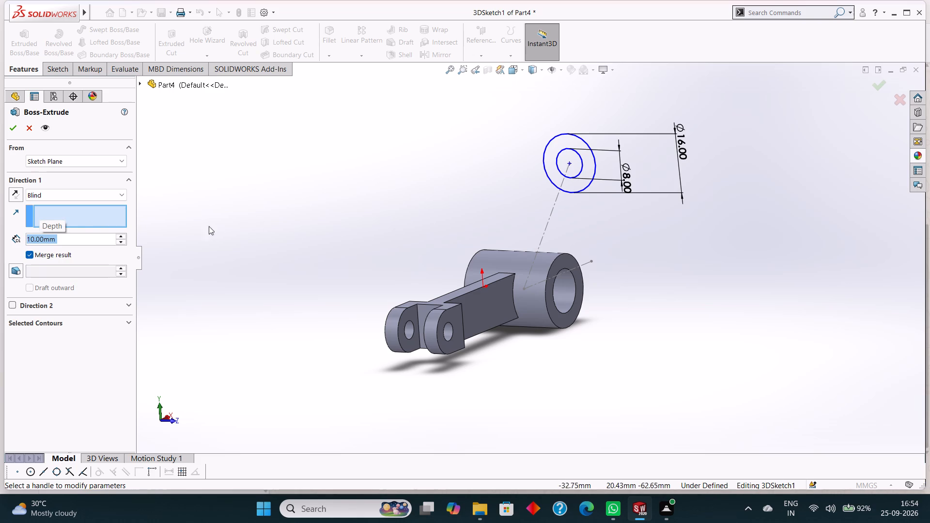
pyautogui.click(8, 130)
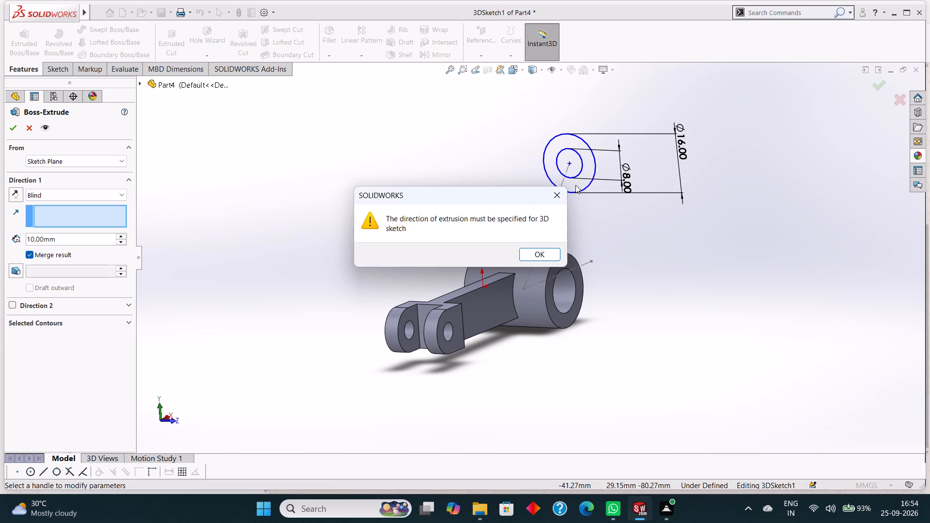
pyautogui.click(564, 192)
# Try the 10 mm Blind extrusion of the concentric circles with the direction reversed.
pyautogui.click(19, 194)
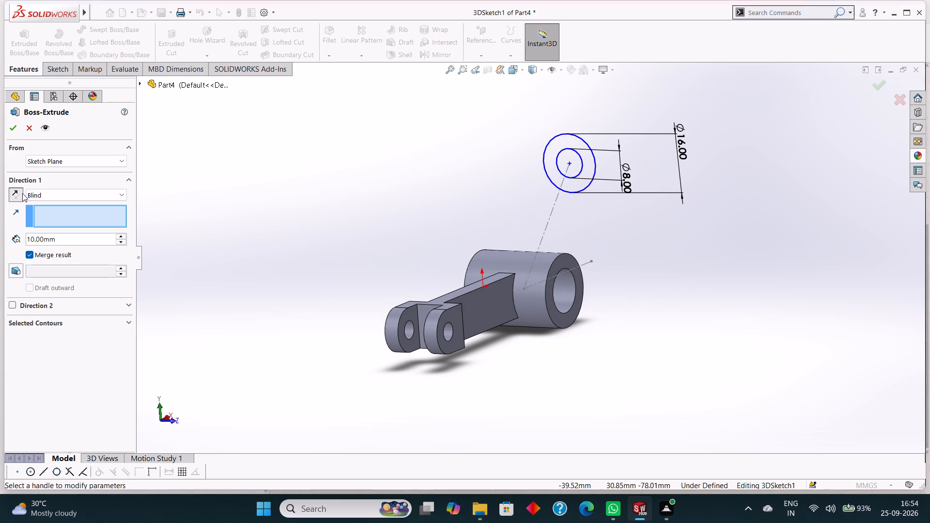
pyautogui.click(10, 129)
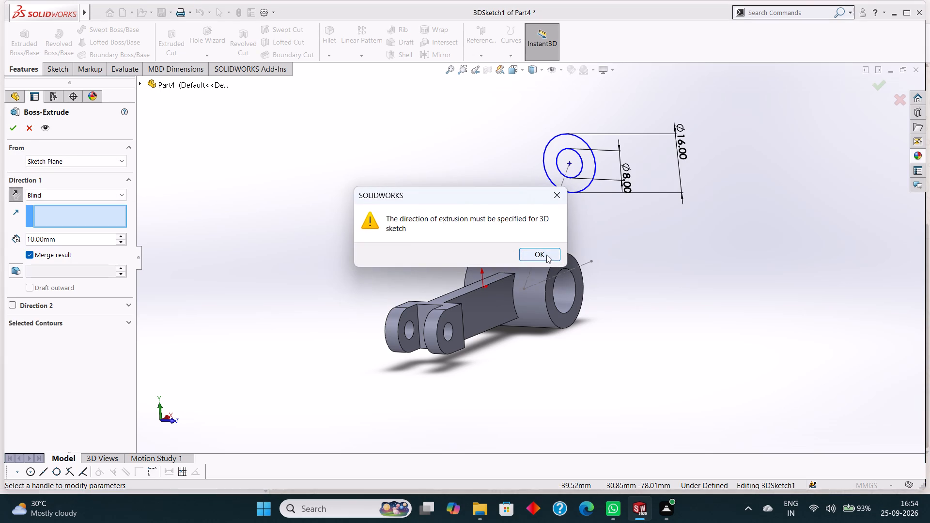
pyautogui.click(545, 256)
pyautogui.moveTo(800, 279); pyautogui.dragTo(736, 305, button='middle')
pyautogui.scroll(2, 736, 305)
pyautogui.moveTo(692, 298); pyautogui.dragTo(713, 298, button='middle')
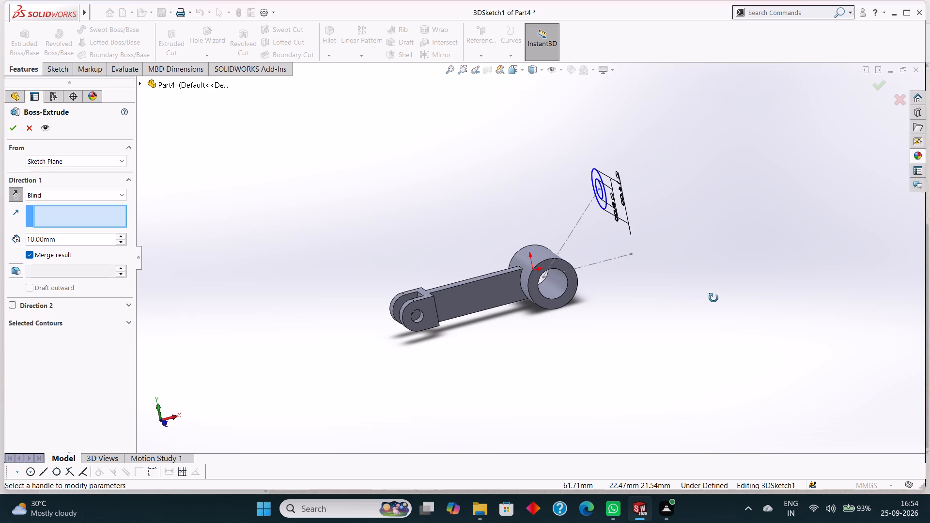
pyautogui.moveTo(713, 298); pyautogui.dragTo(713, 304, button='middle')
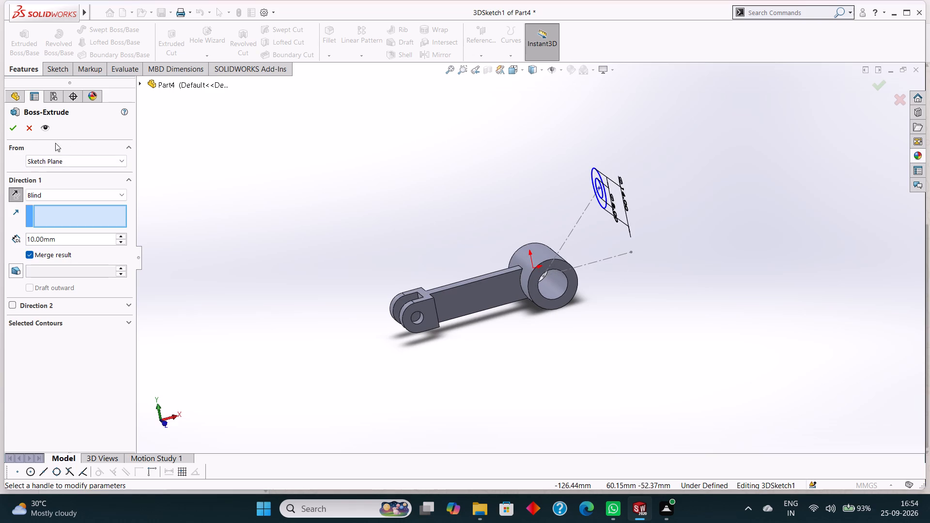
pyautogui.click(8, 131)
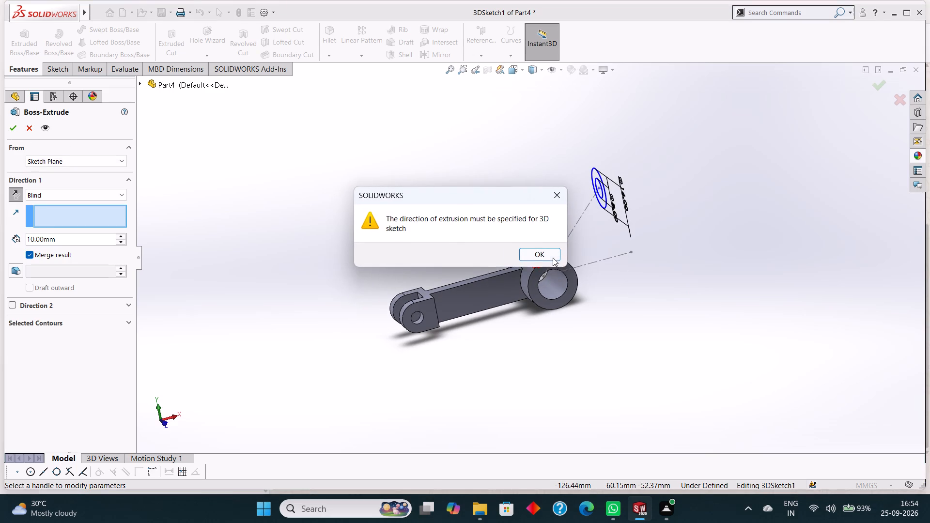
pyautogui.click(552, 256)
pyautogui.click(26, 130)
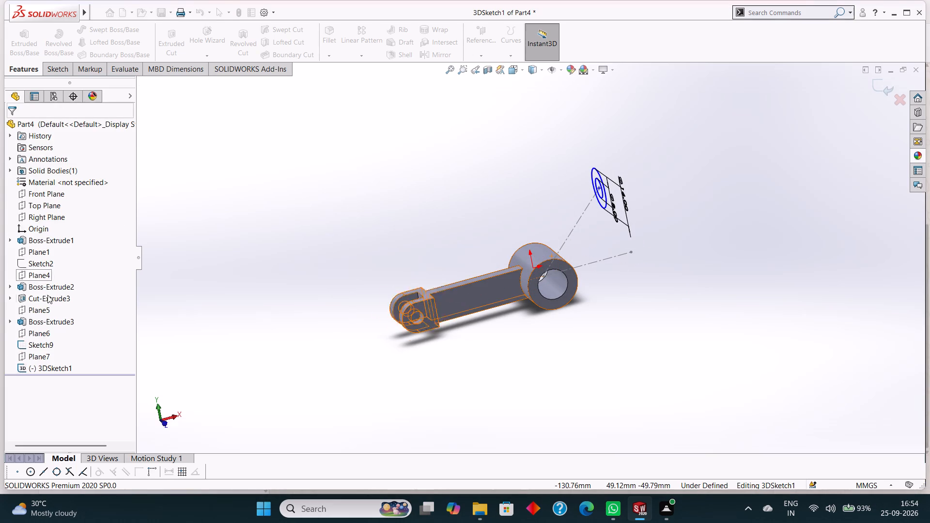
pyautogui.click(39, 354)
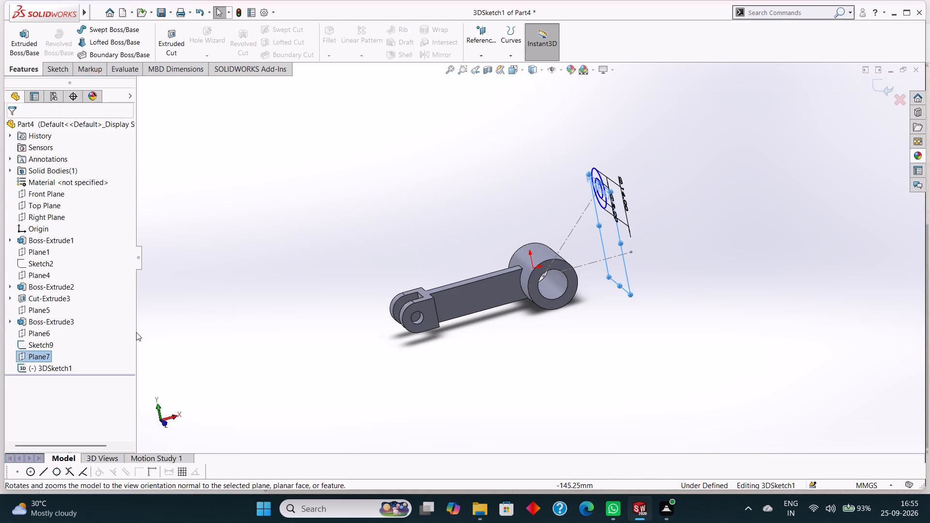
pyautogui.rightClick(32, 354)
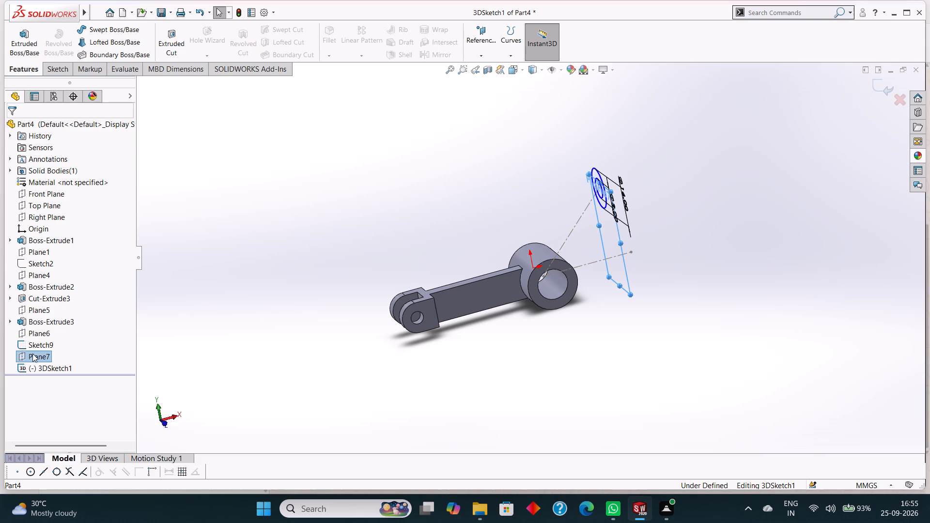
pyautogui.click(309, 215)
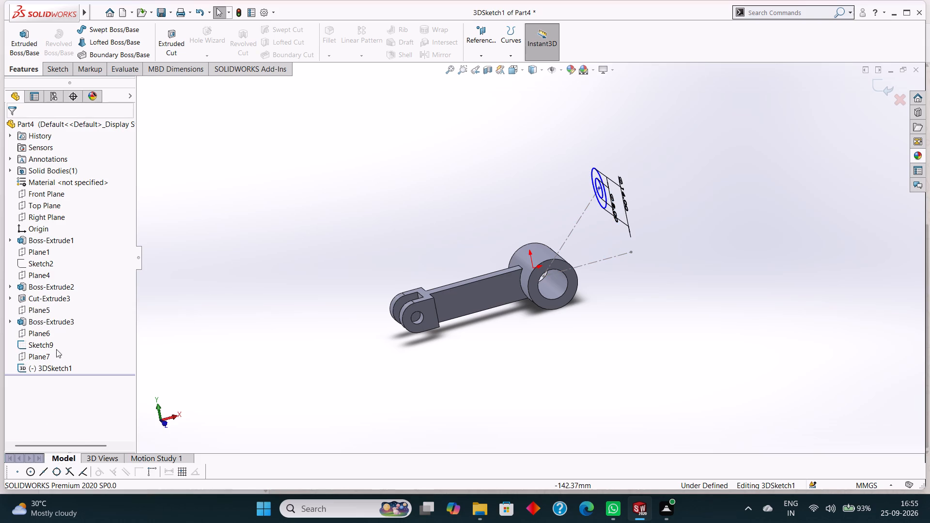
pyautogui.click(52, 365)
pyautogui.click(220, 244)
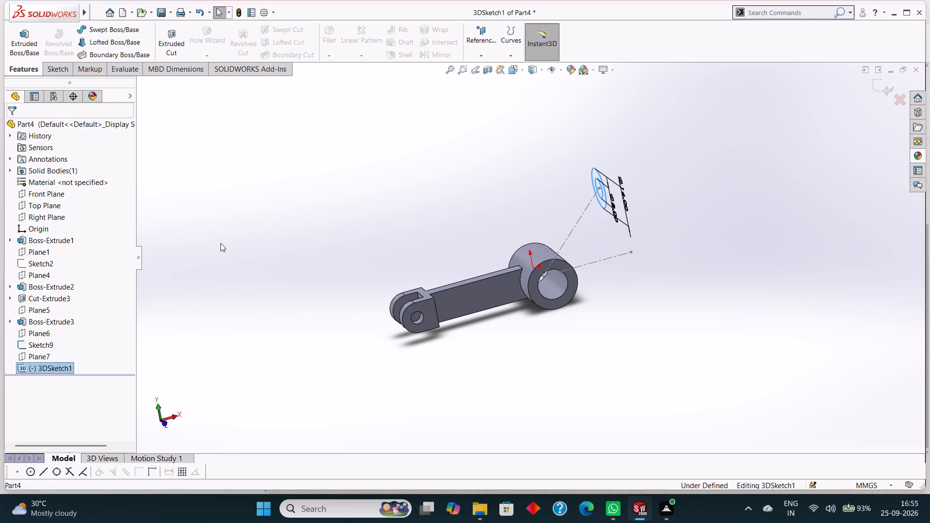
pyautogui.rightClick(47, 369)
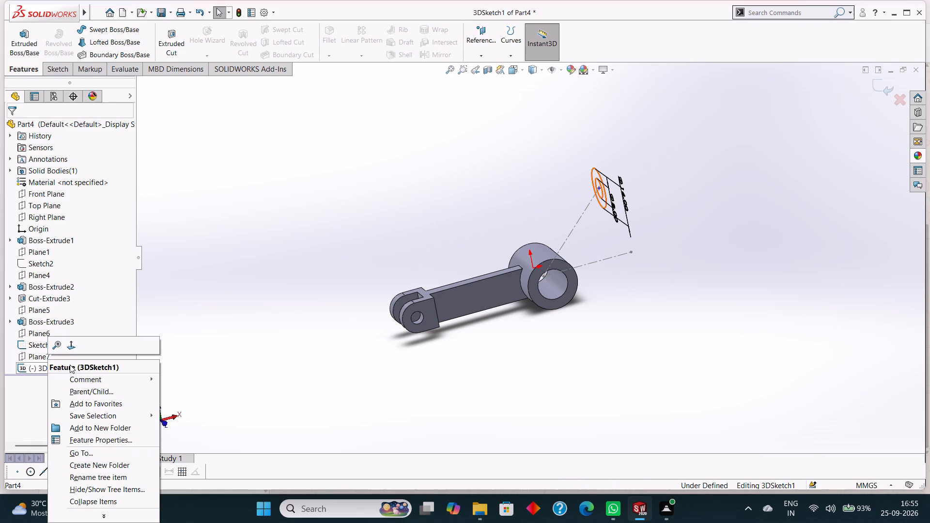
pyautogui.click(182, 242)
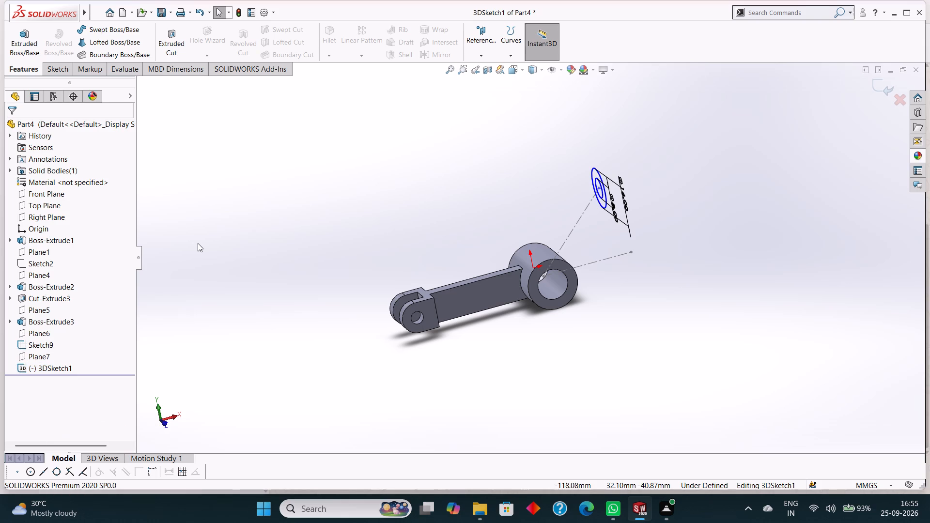
# Undo the diameter dimensions, both concentric circles and the 3D sketch that contains them.
pyautogui.hotkey('ctrl', 'z')
pyautogui.hotkey('ctrl', 'z')
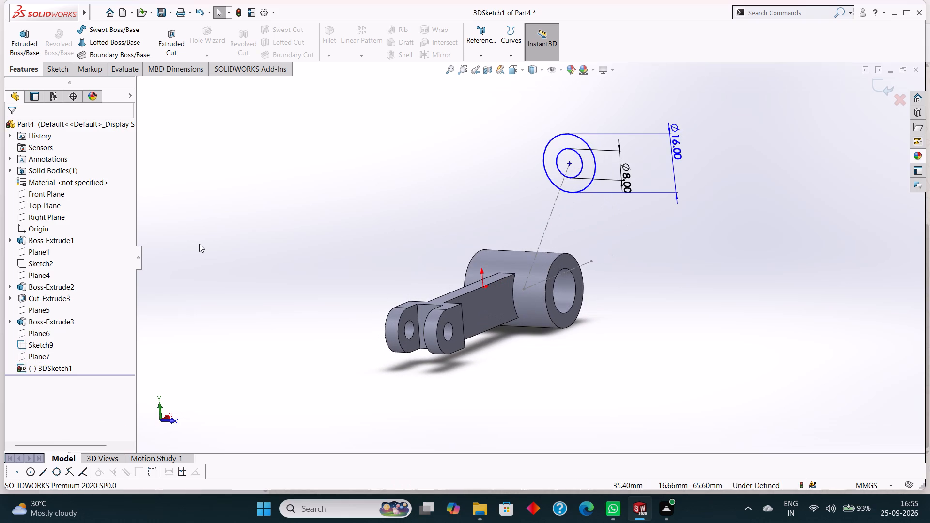
pyautogui.hotkey('ctrl', 'z')
pyautogui.hotkey('ctrl', 'z')
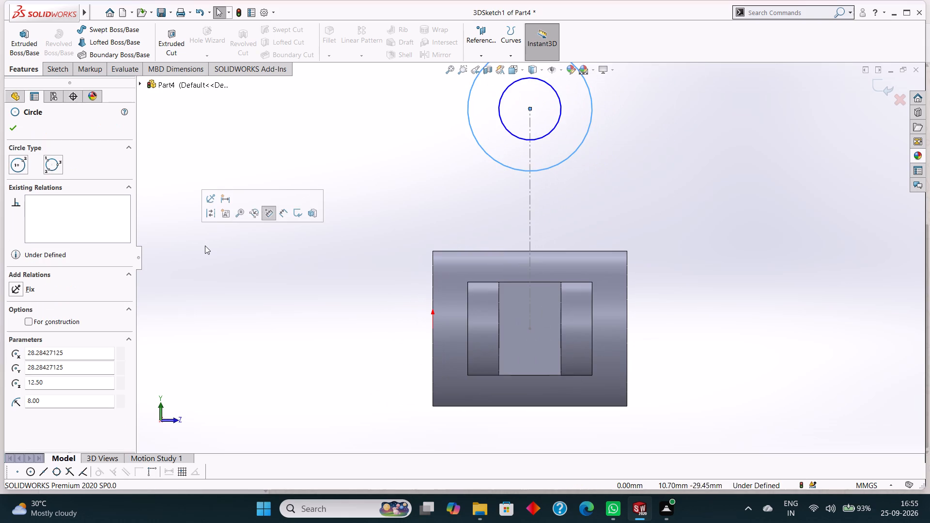
pyautogui.click(15, 130)
pyautogui.hotkey('ctrl', 'z')
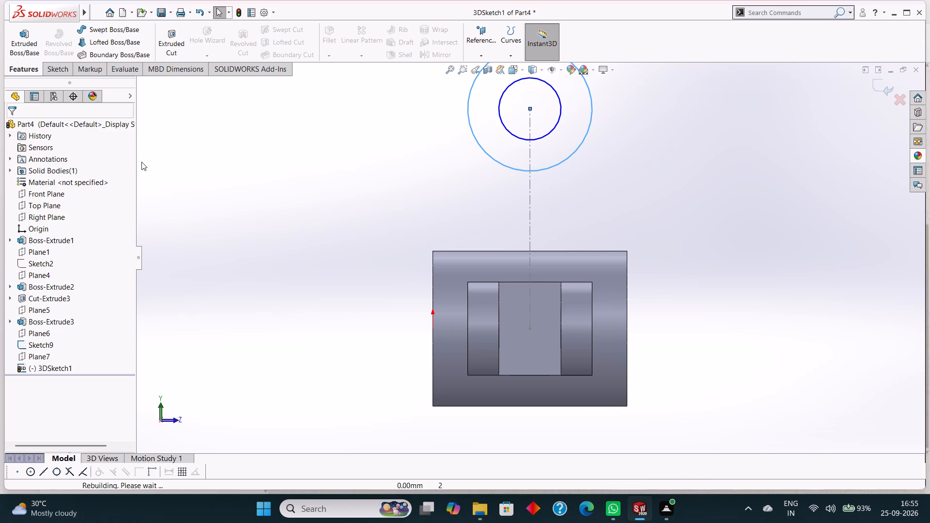
pyautogui.hotkey('ctrl', 'z')
pyautogui.hotkey('ctrl', 'z')
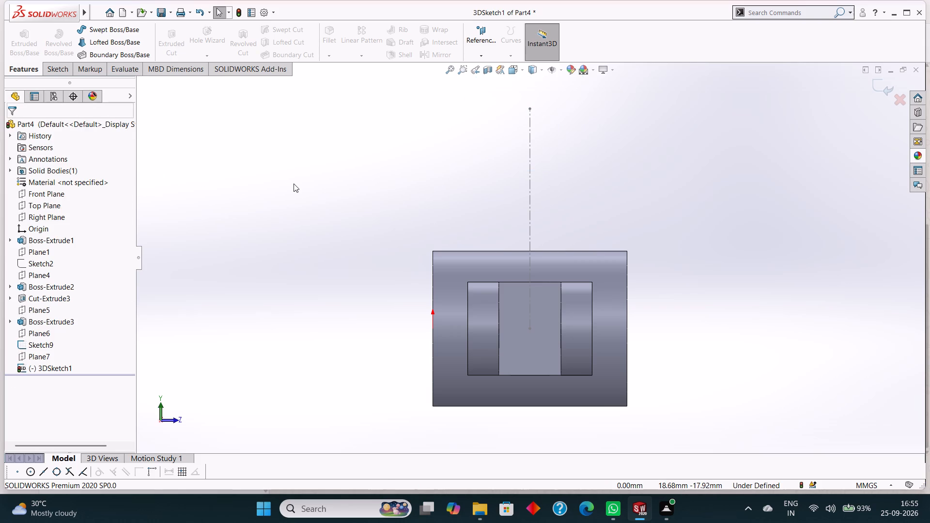
pyautogui.hotkey('ctrl', 'z')
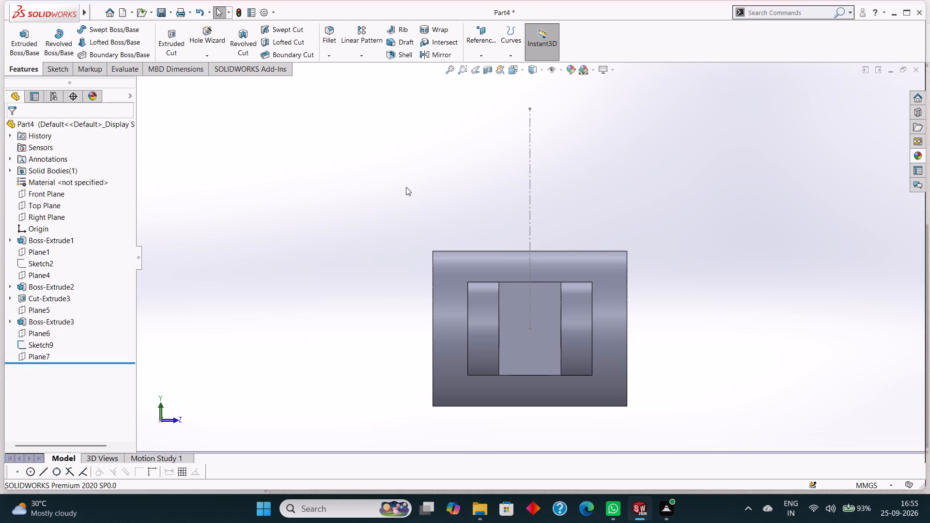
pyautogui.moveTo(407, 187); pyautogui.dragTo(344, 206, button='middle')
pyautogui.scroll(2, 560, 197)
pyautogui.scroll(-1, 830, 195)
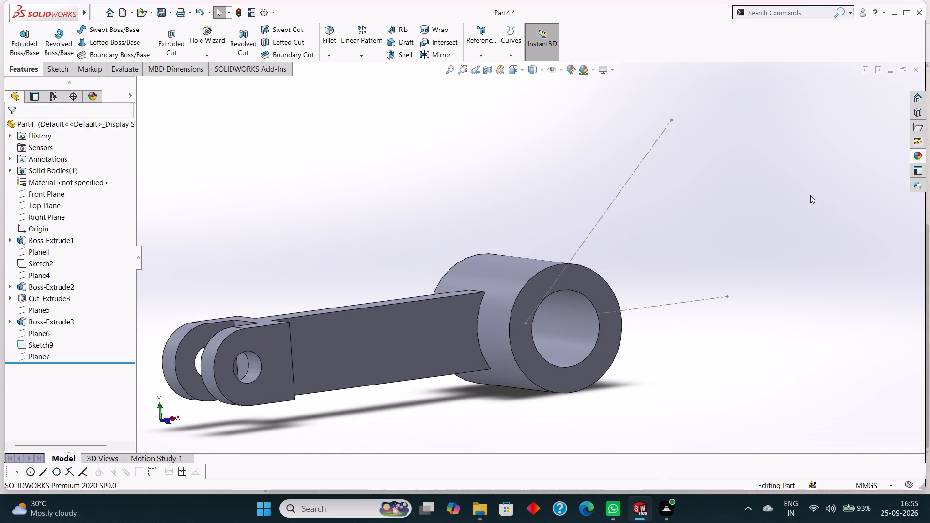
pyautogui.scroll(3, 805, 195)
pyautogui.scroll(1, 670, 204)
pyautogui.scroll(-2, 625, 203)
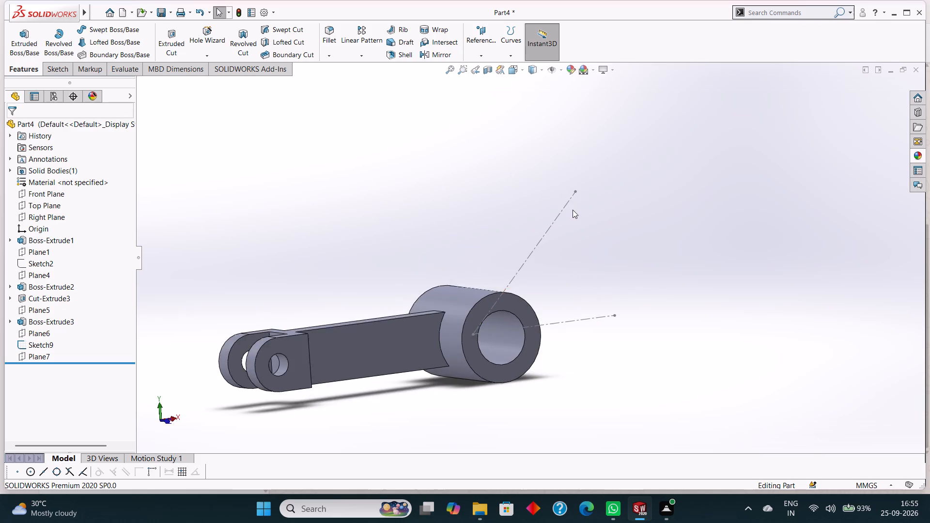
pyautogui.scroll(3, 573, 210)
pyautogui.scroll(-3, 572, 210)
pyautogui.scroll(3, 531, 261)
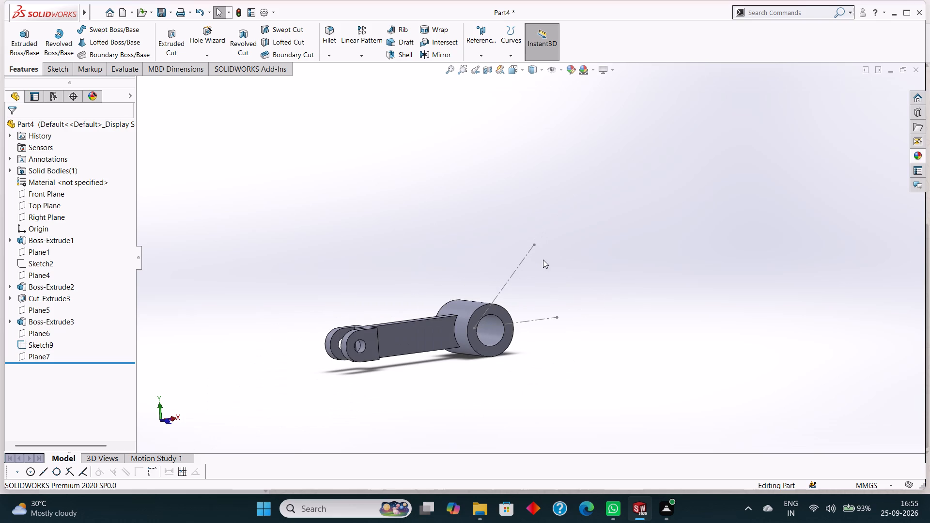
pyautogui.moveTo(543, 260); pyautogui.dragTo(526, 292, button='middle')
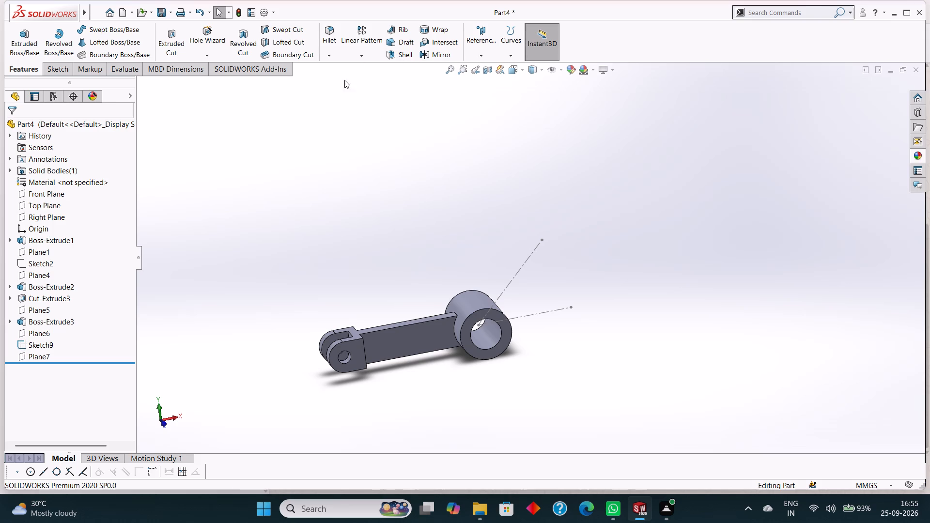
# Create a reference plane offset 29 mm from the Right Plane, toward the free ends of the construction lines.
pyautogui.click(59, 74)
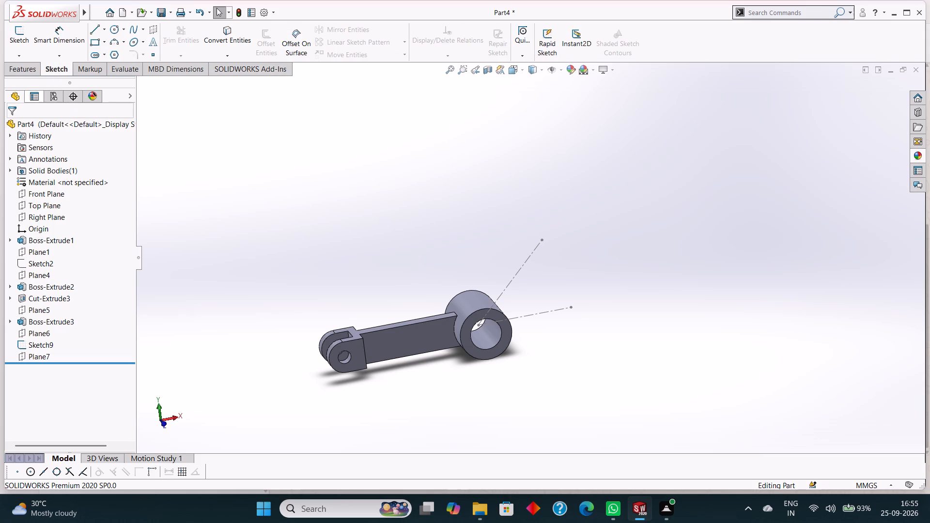
pyautogui.click(27, 75)
pyautogui.click(478, 56)
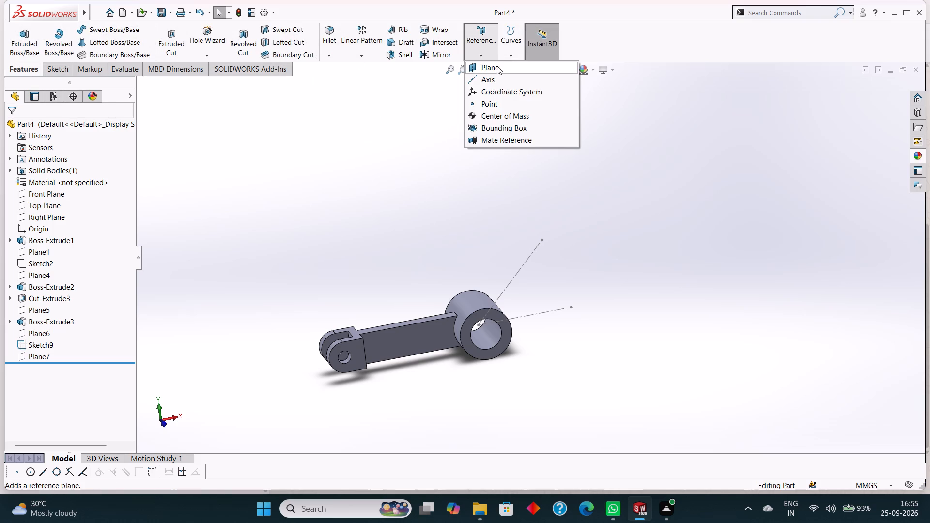
pyautogui.click(497, 66)
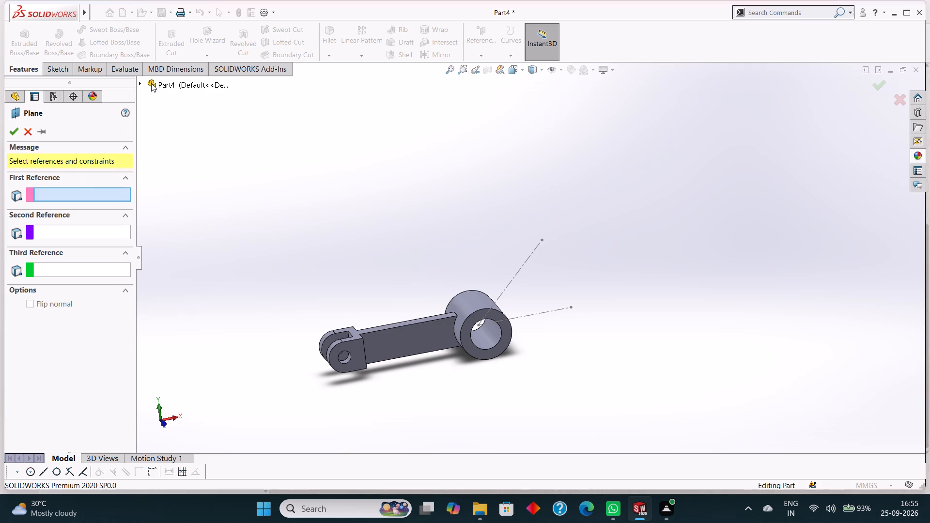
pyautogui.click(149, 82)
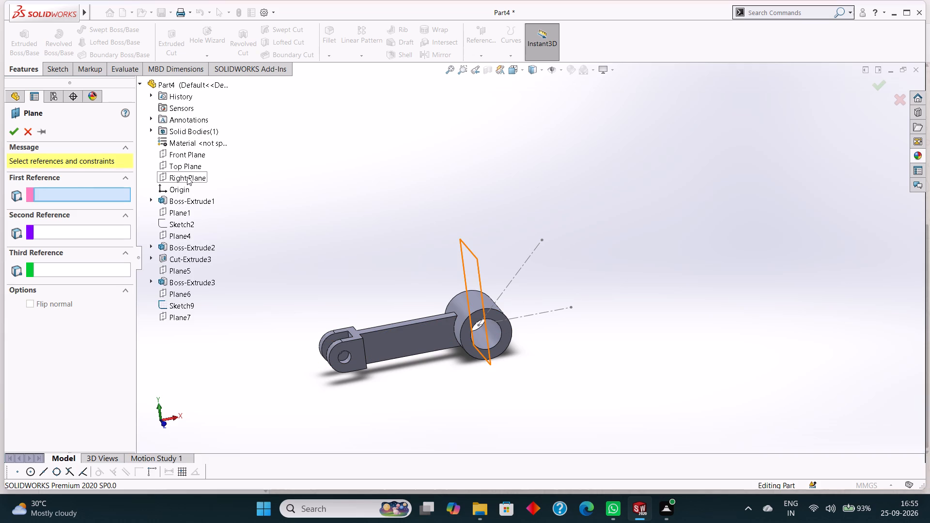
pyautogui.click(187, 177)
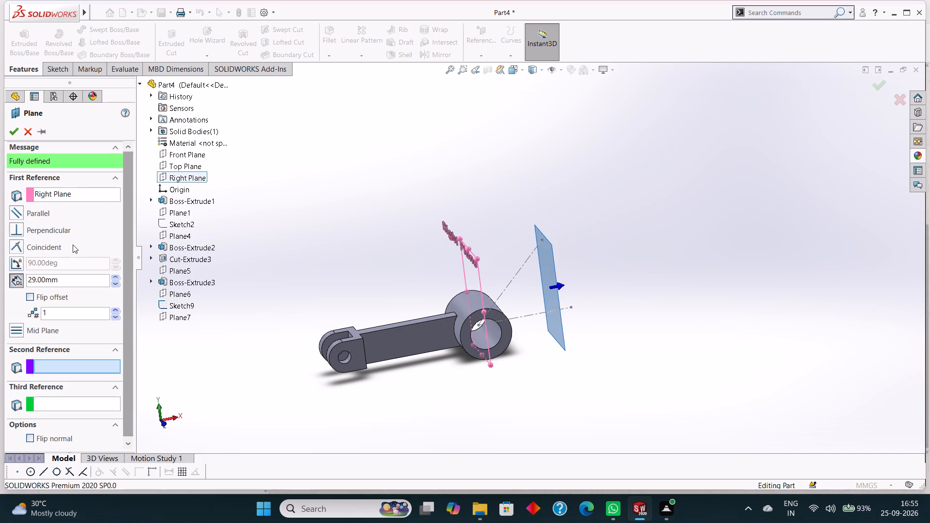
pyautogui.click(13, 132)
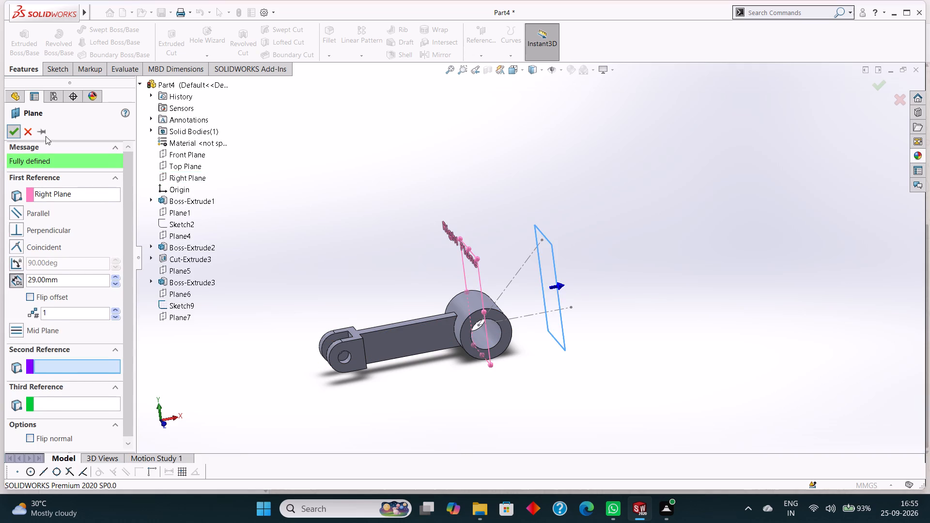
# Sketch two concentric circles of radius 4 mm and 8 mm on the new offset plane, centred on the inclined centreline's upper endpoint.
pyautogui.click(542, 261)
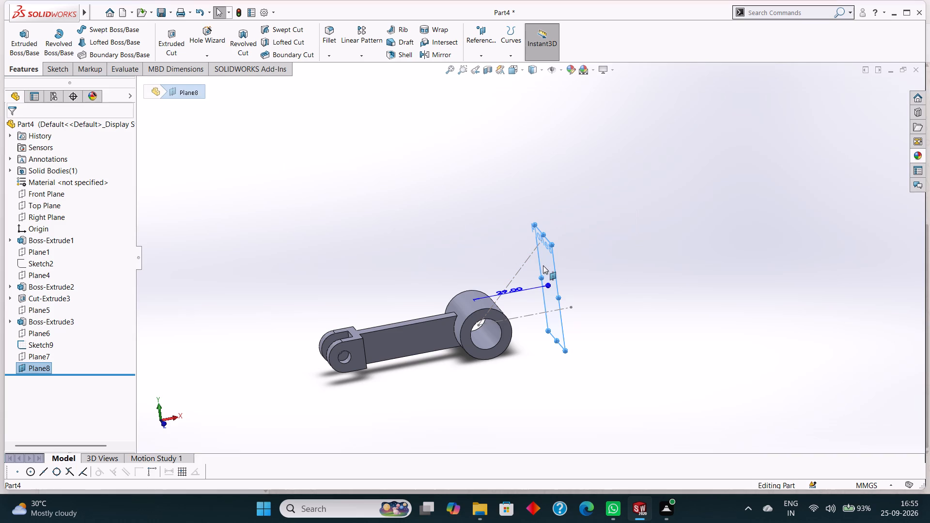
pyautogui.hotkey('ctrl', '8')
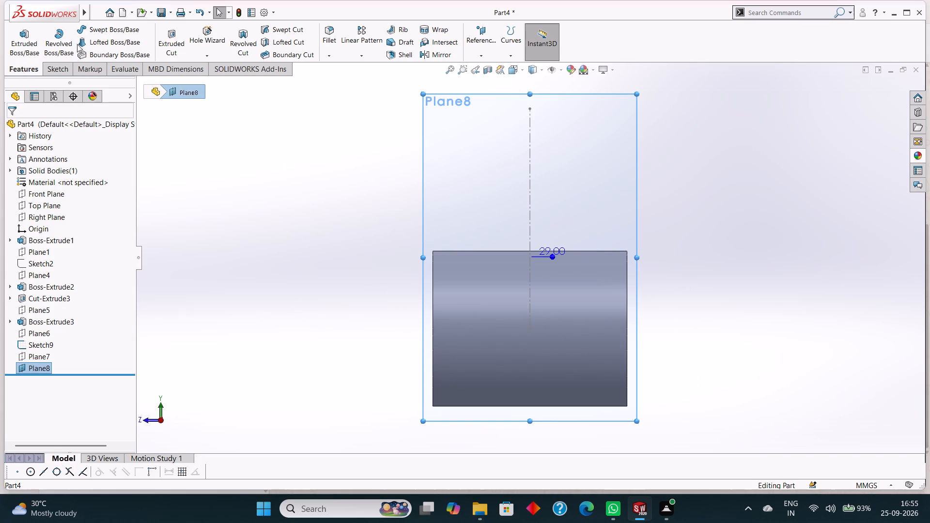
pyautogui.rightClick(438, 122)
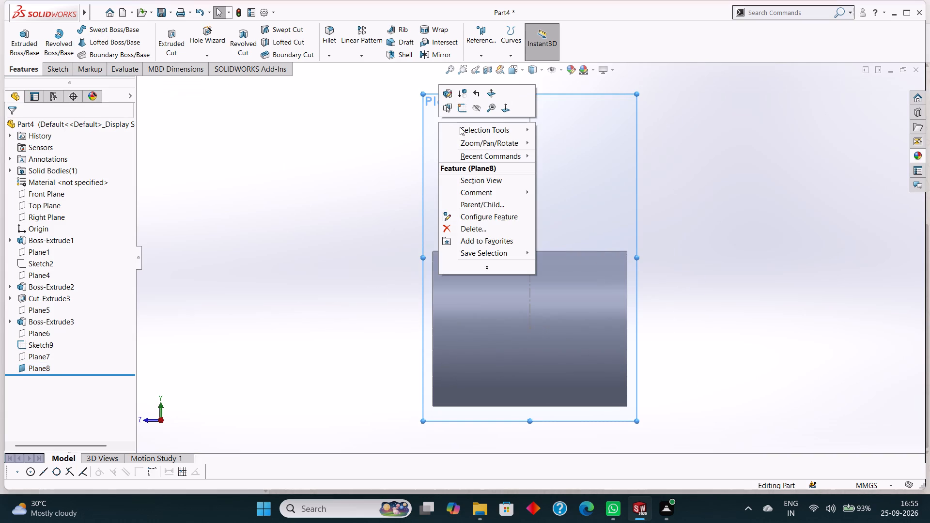
pyautogui.click(462, 111)
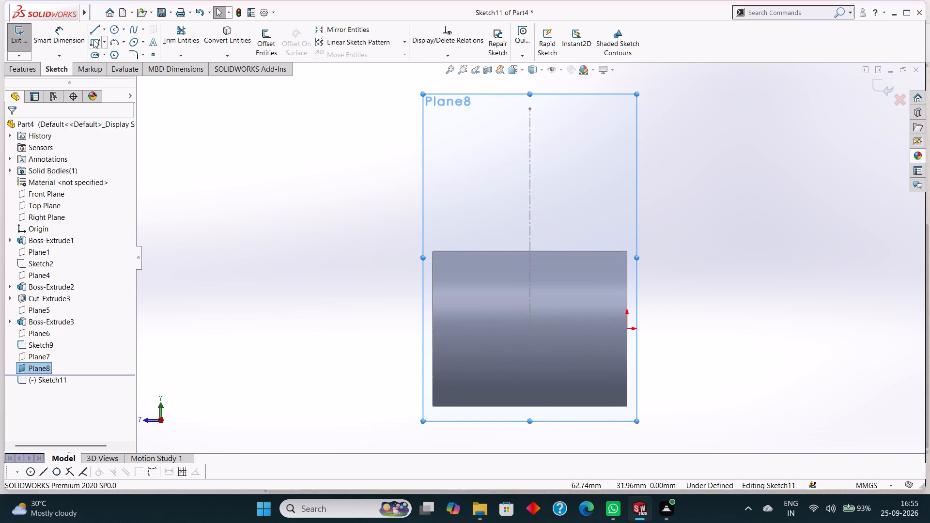
pyautogui.click(111, 30)
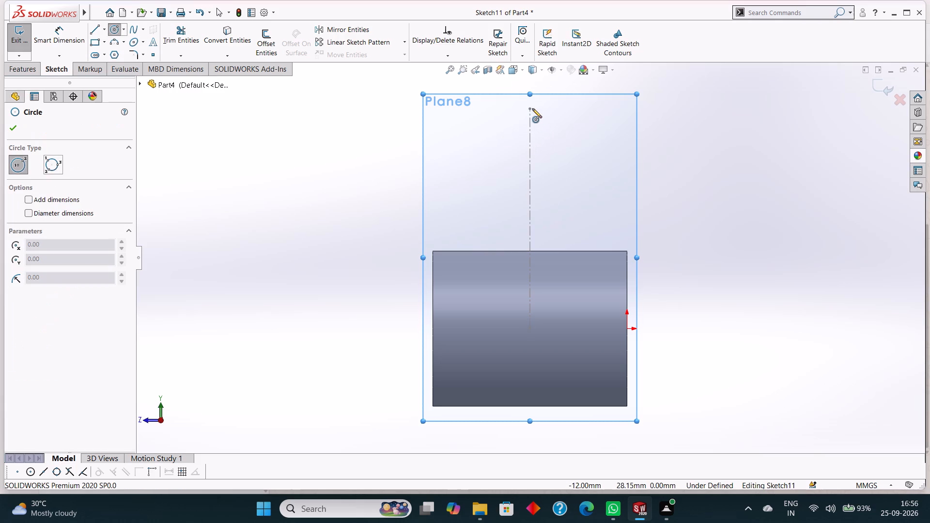
pyautogui.click(530, 108)
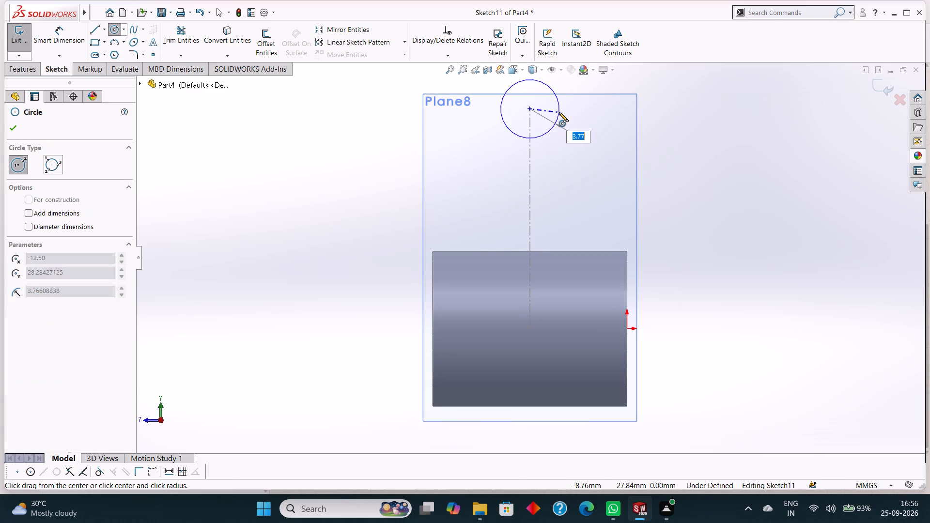
pyautogui.press('4')
pyautogui.press('Return')
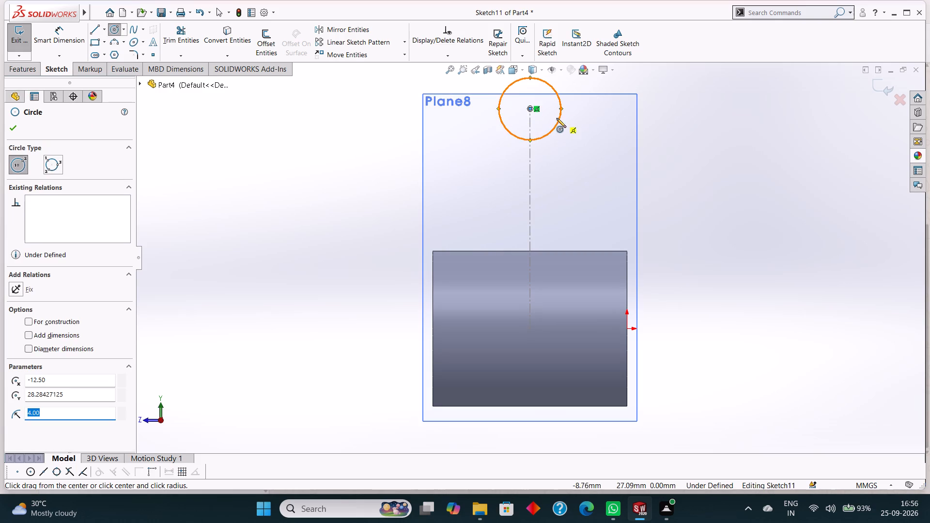
pyautogui.click(530, 107)
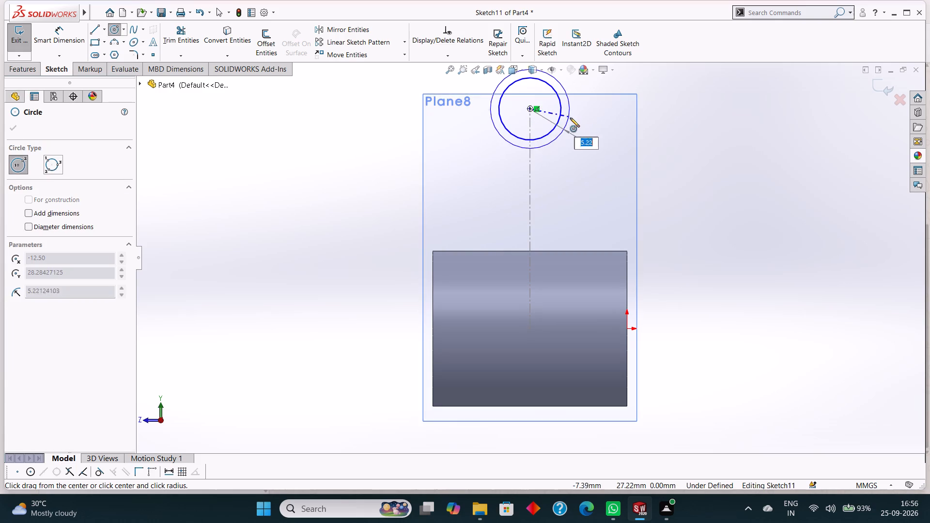
pyautogui.press('8')
pyautogui.press('Return')
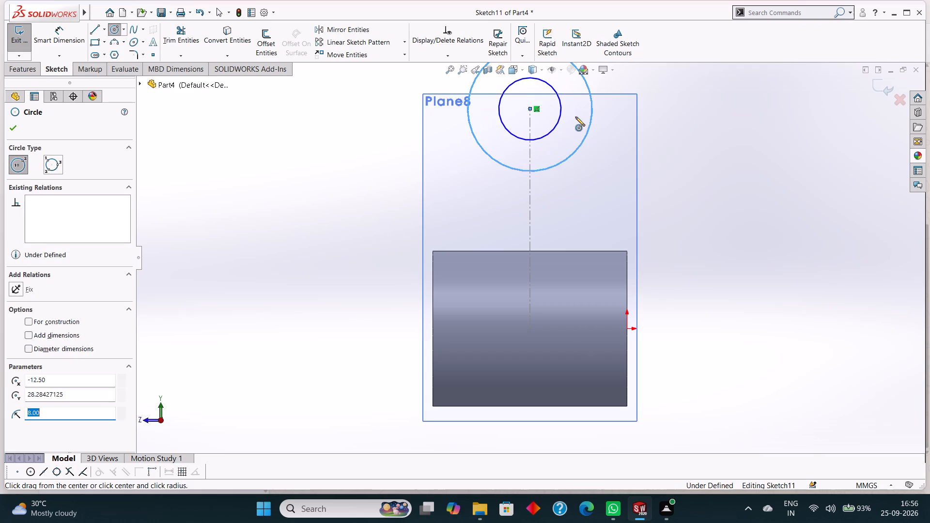
pyautogui.click(17, 129)
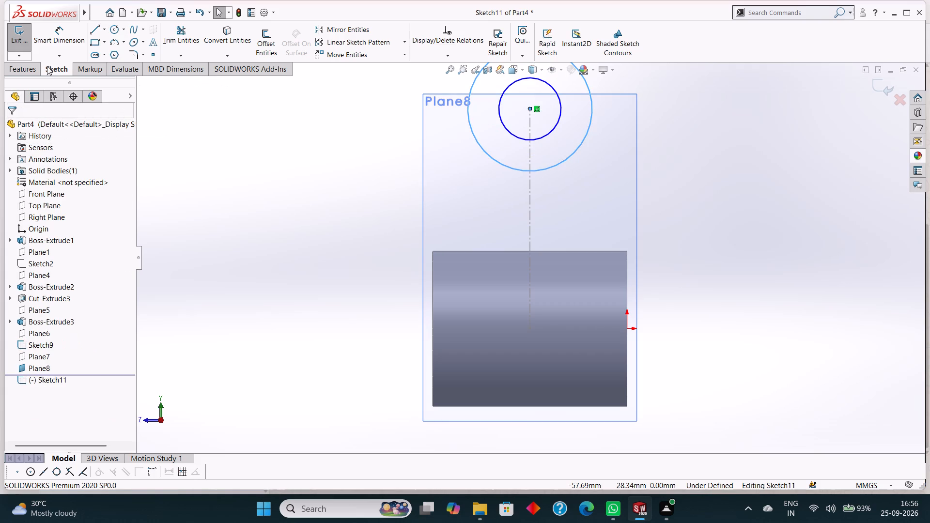
# Dimension the inner circle's diameter at 8 mm and the outer concentric circle's diameter at 16 mm.
pyautogui.click(52, 45)
pyautogui.scroll(2, 392, 138)
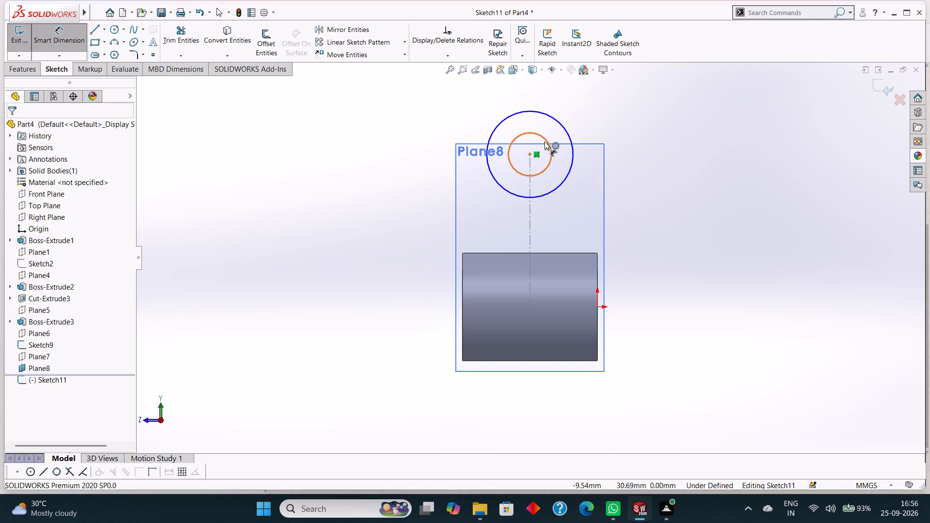
pyautogui.click(543, 139)
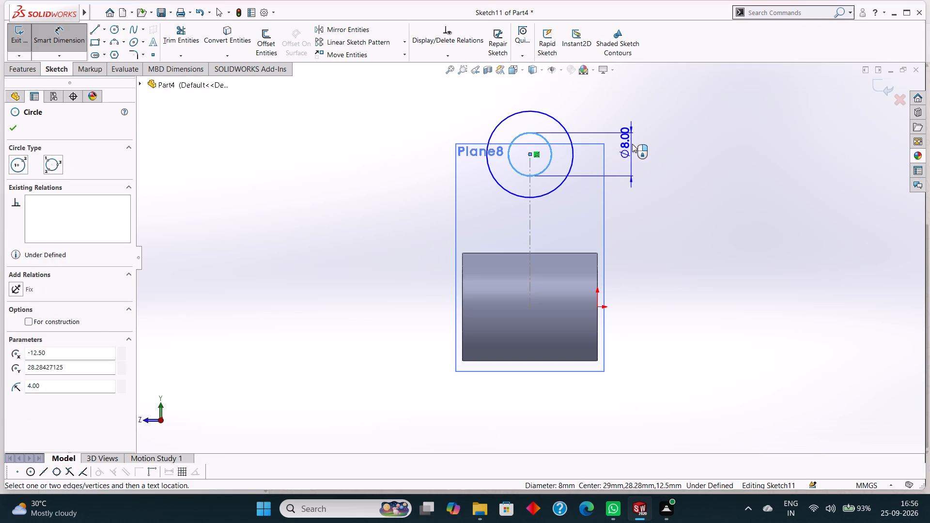
pyautogui.click(633, 144)
pyautogui.click(587, 132)
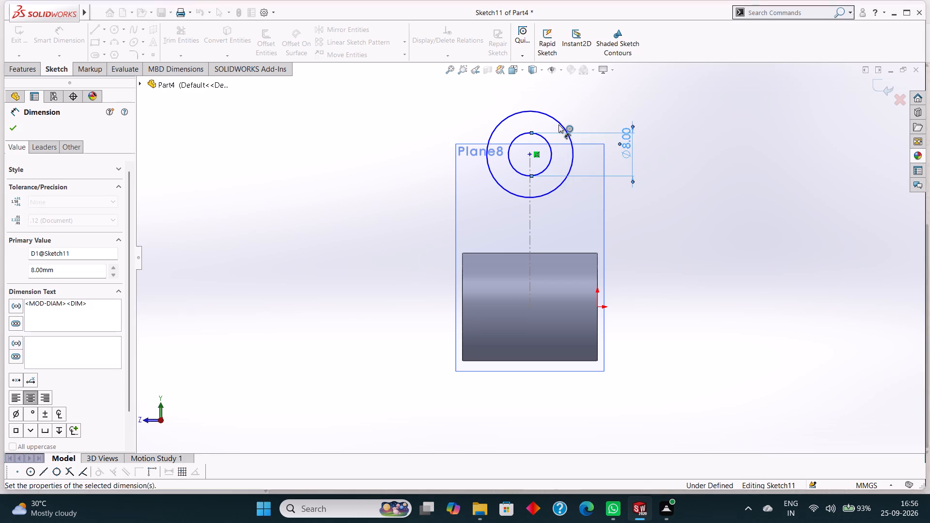
pyautogui.click(557, 123)
pyautogui.click(672, 134)
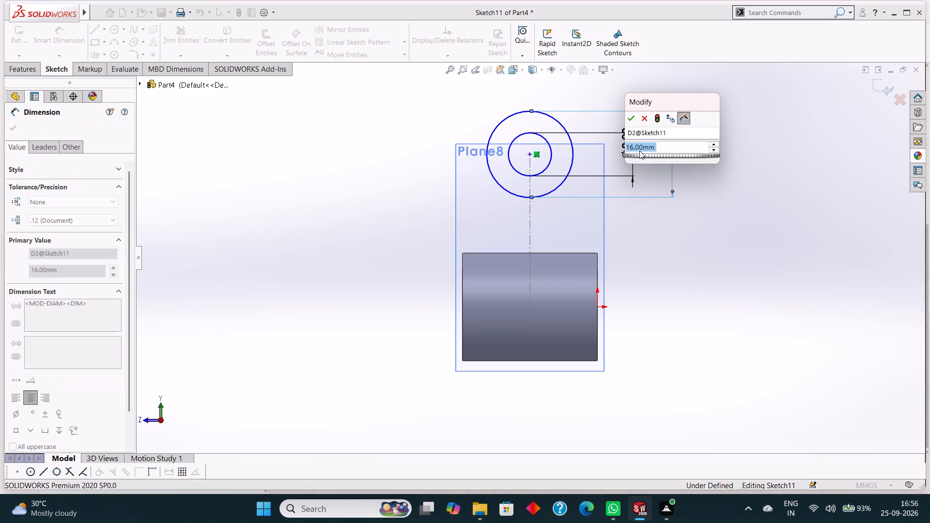
pyautogui.click(633, 122)
pyautogui.click(12, 128)
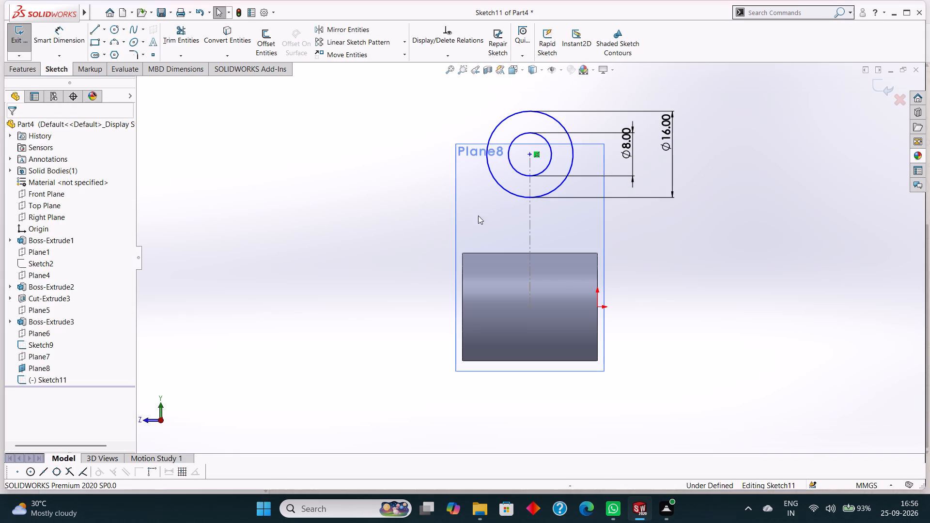
# Extrude the concentric circles 10 mm as a Mid Plane boss with merged result.
pyautogui.moveTo(811, 233); pyautogui.dragTo(858, 244, button='middle')
pyautogui.scroll(3, 821, 238)
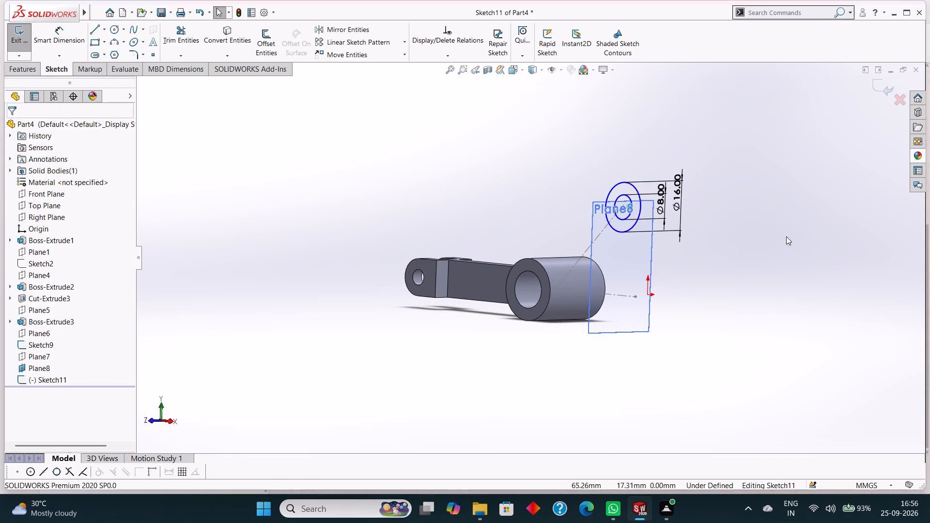
pyautogui.click(19, 72)
pyautogui.click(24, 44)
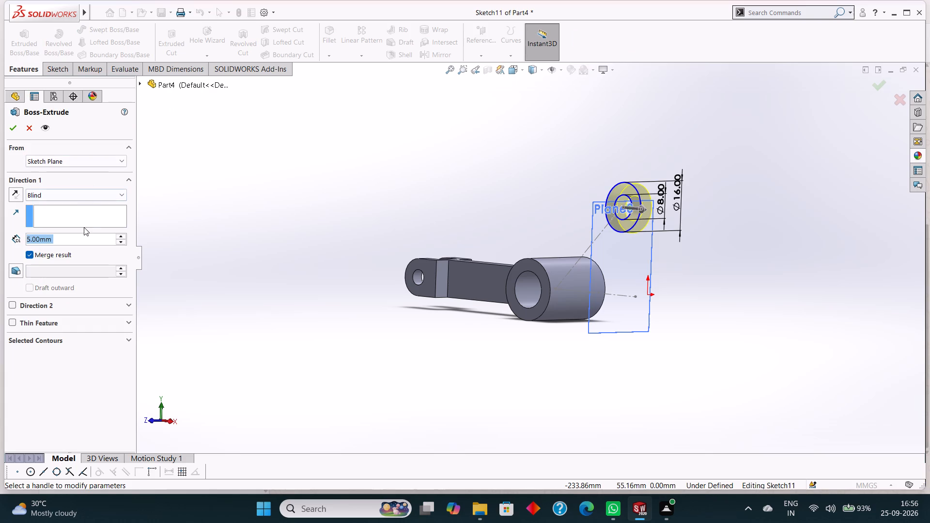
pyautogui.click(72, 195)
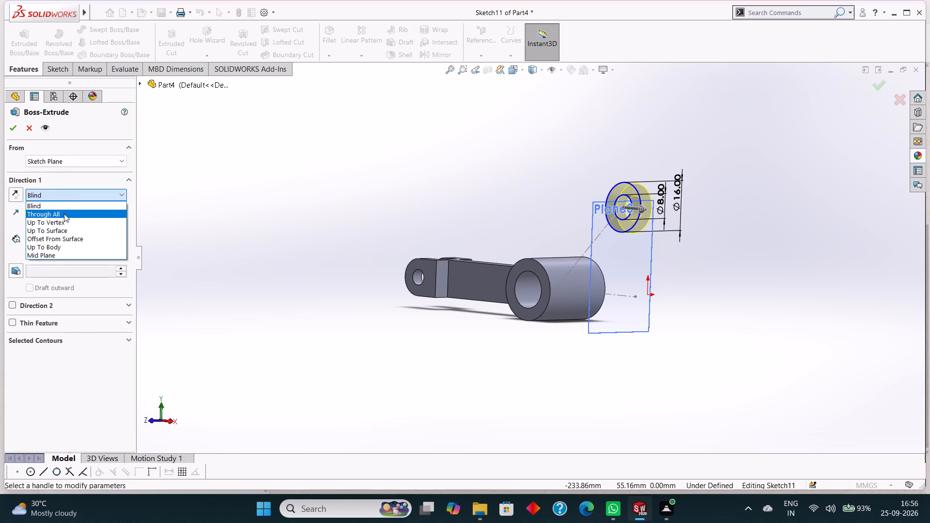
pyautogui.click(57, 256)
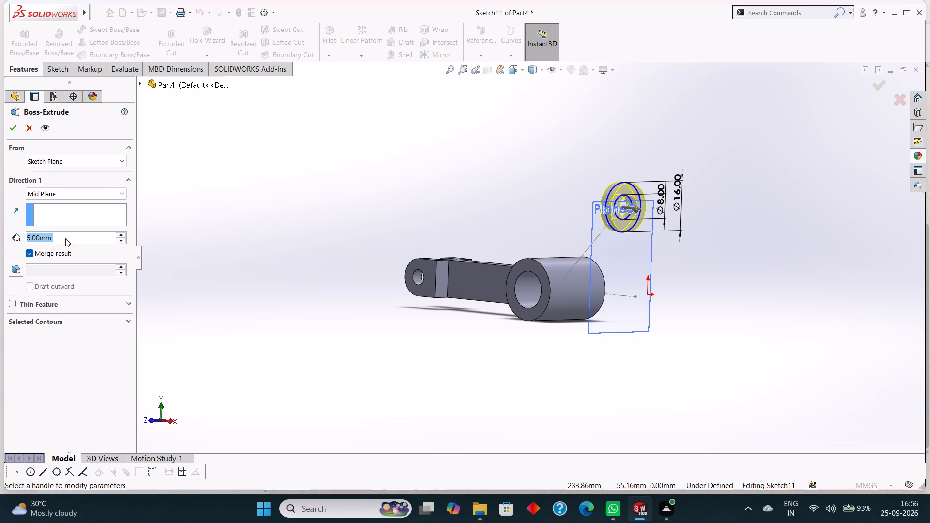
pyautogui.write('10')
pyautogui.press('Return')
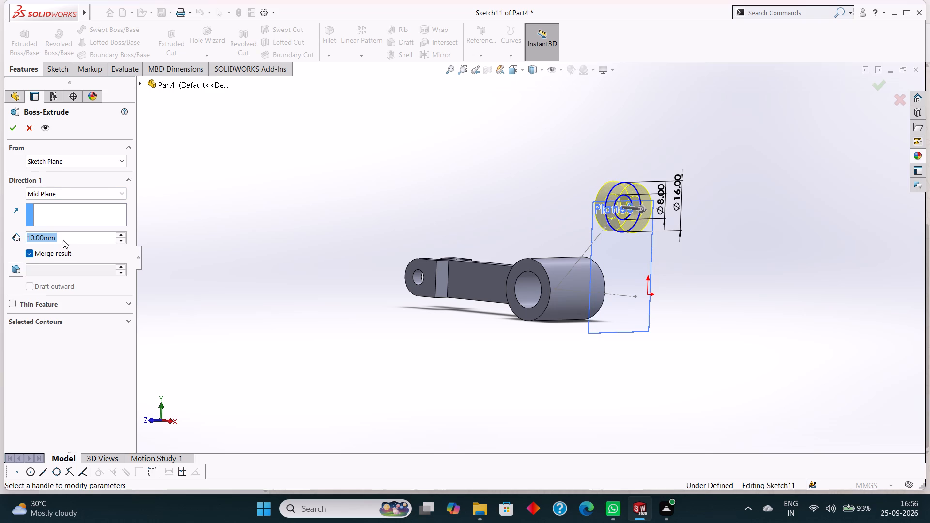
pyautogui.click(9, 126)
pyautogui.click(405, 171)
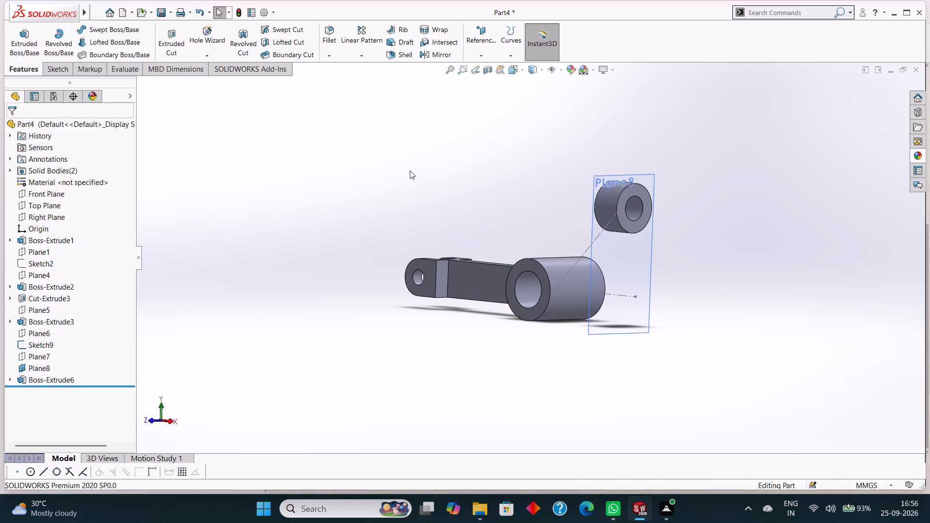
# Examine the new boss and the inclined centreline that joins it to the hollow cylinder from several angles.
pyautogui.moveTo(417, 171); pyautogui.dragTo(537, 237, button='middle')
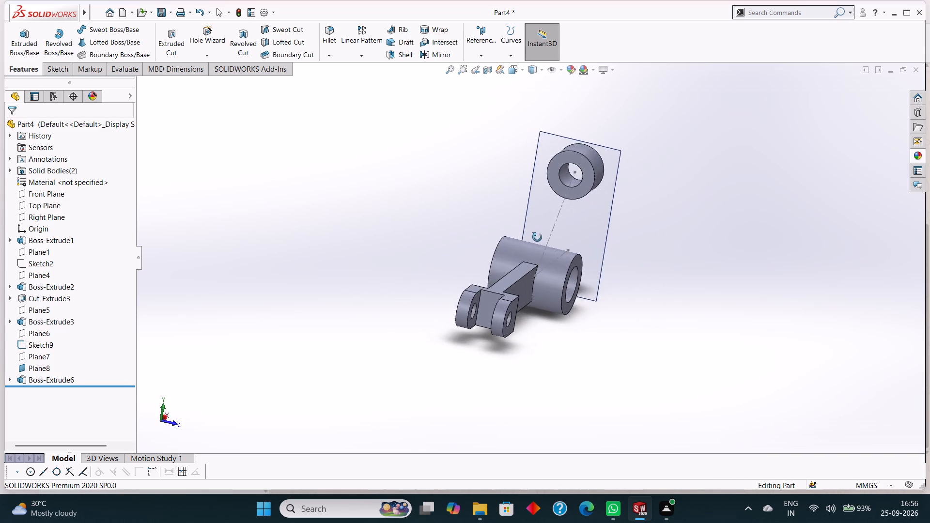
pyautogui.moveTo(537, 237); pyautogui.dragTo(510, 243, button='middle')
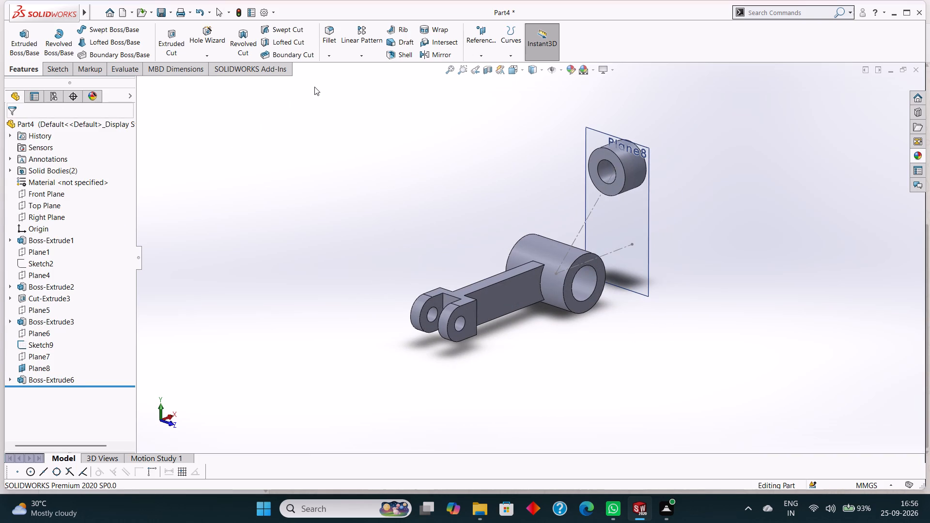
pyautogui.click(52, 65)
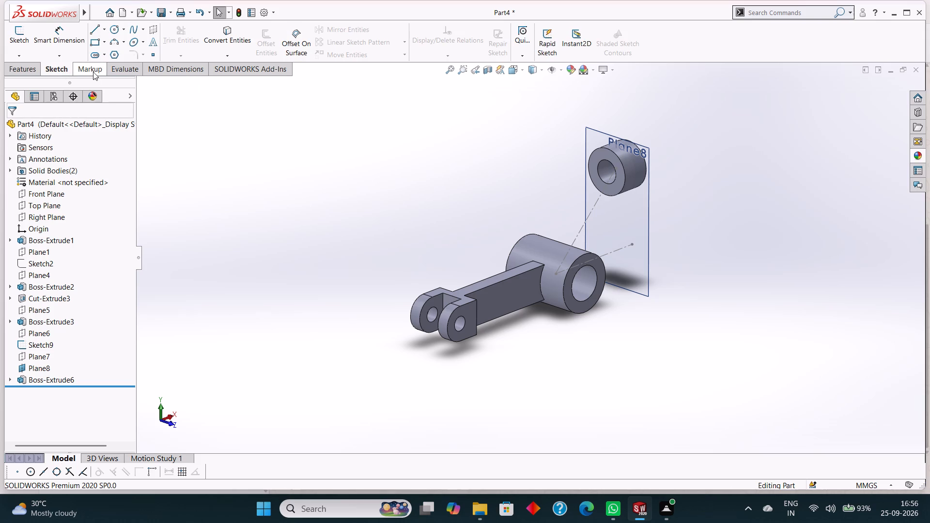
pyautogui.click(26, 70)
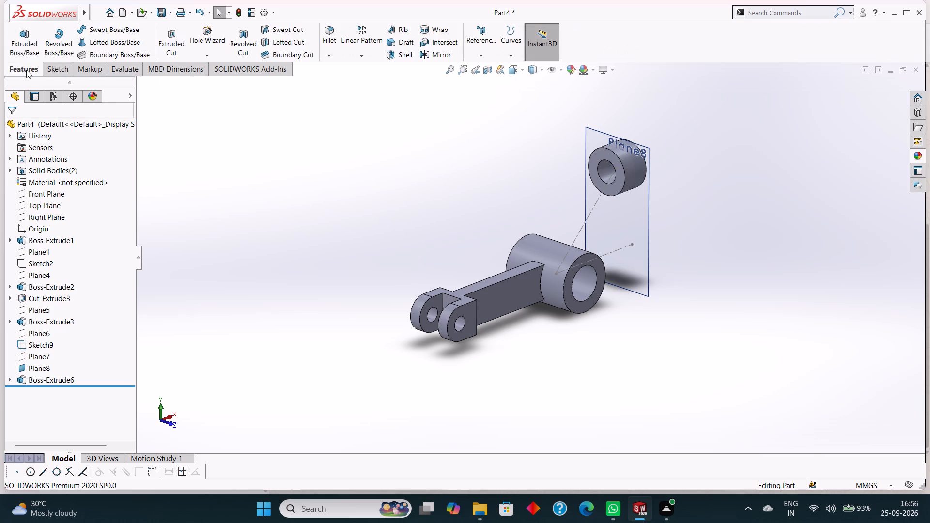
pyautogui.click(53, 71)
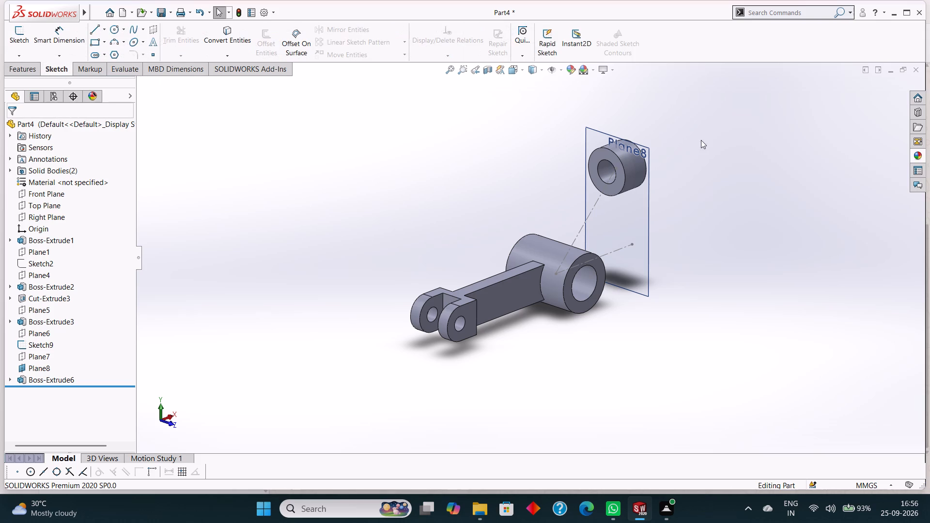
pyautogui.click(574, 243)
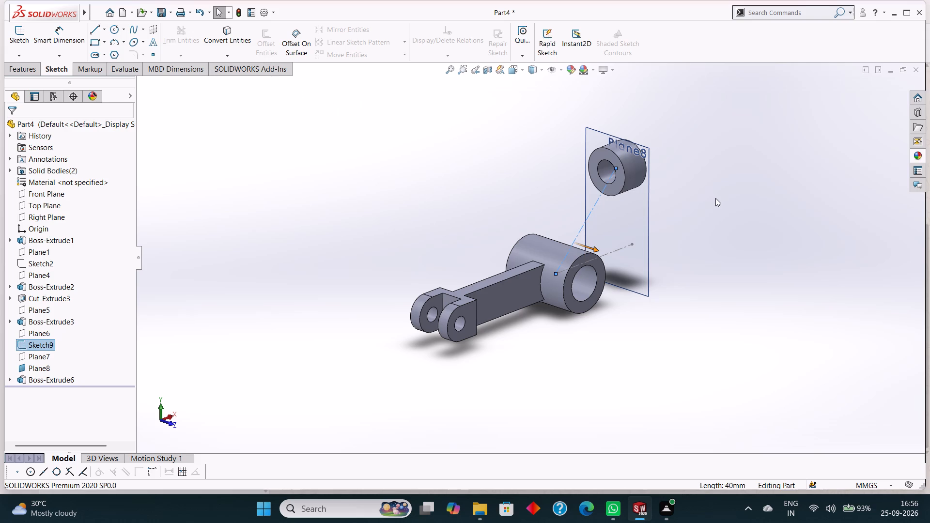
pyautogui.moveTo(715, 198); pyautogui.dragTo(697, 135, button='middle')
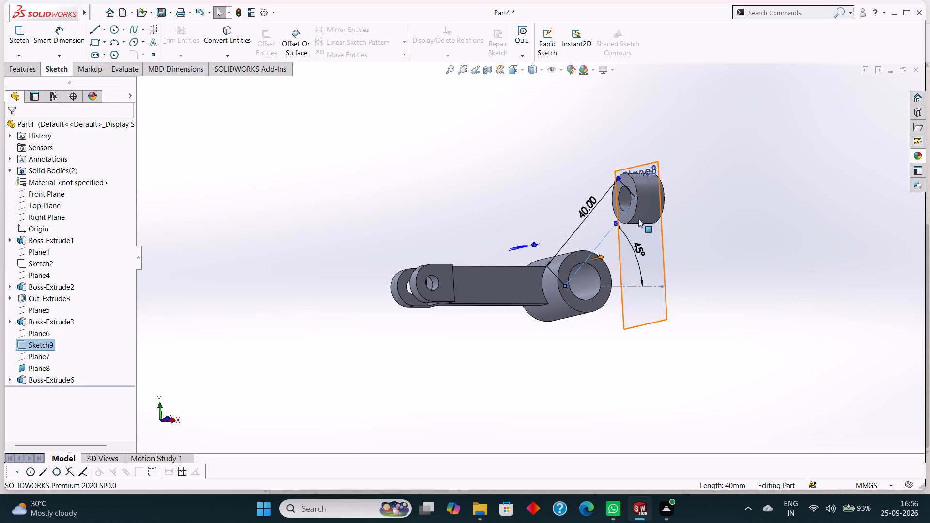
pyautogui.rightClick(604, 235)
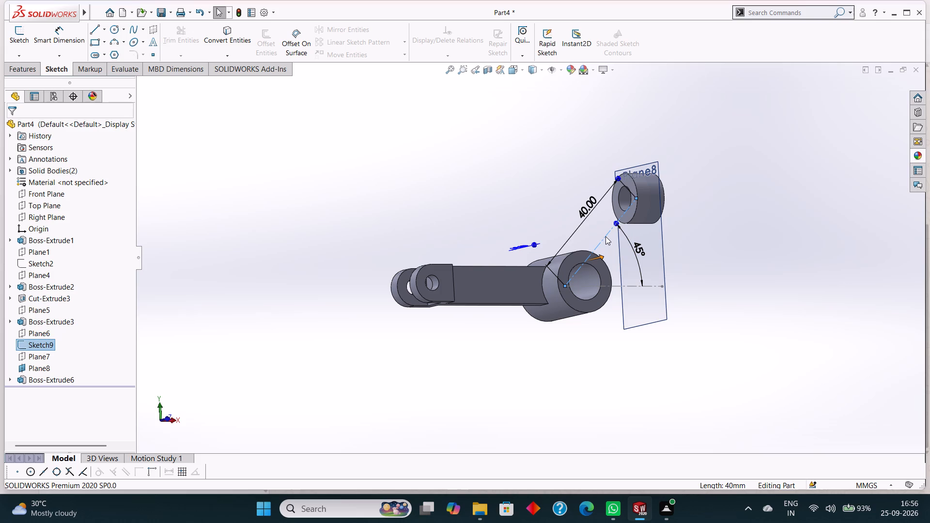
pyautogui.press('Escape')
pyautogui.press('Escape')
pyautogui.moveTo(774, 200); pyautogui.dragTo(780, 202, button='middle')
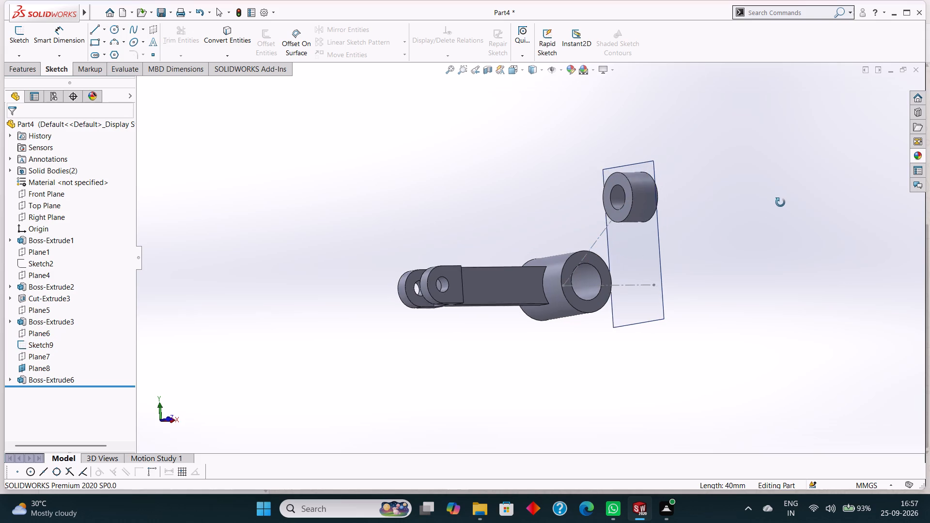
pyautogui.moveTo(780, 202); pyautogui.dragTo(744, 216, button='middle')
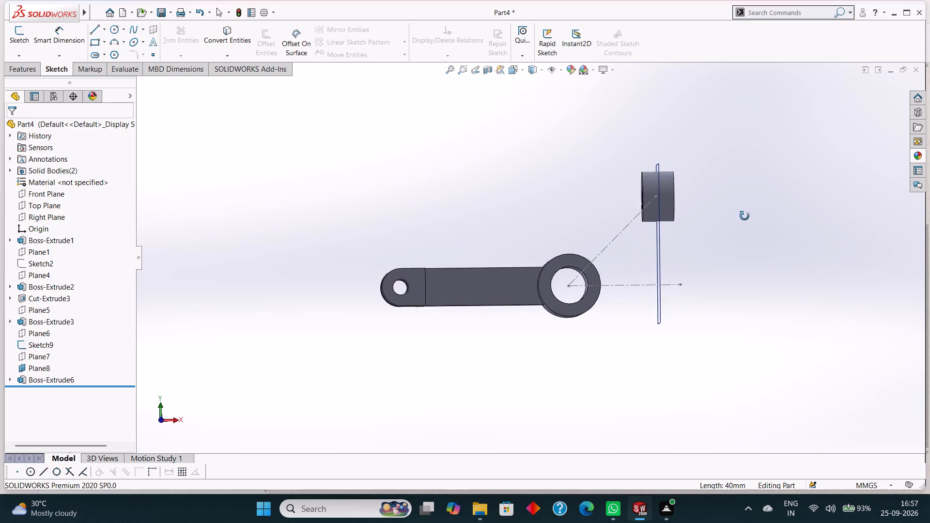
pyautogui.moveTo(744, 216); pyautogui.dragTo(744, 232, button='middle')
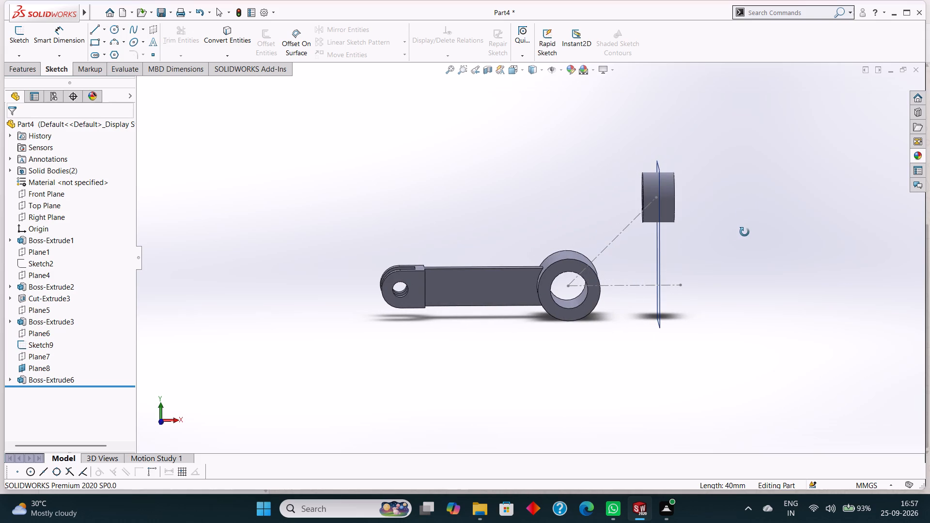
pyautogui.moveTo(744, 232); pyautogui.dragTo(756, 216, button='middle')
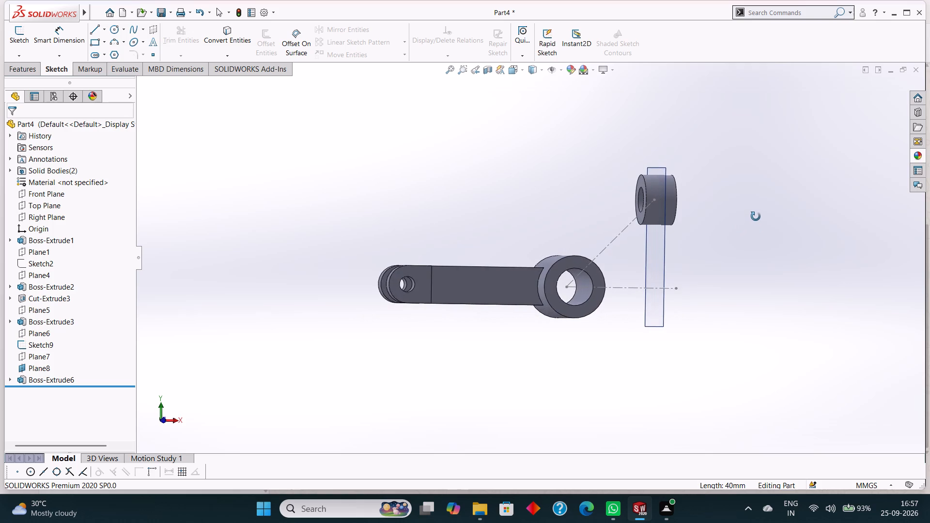
pyautogui.moveTo(756, 216); pyautogui.dragTo(759, 205, button='middle')
pyautogui.scroll(2, 725, 215)
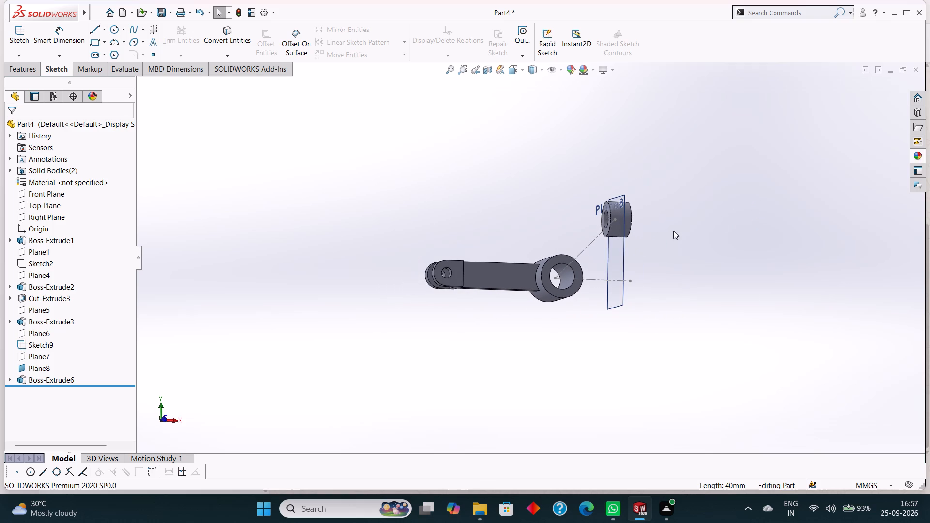
pyautogui.scroll(1, 608, 247)
pyautogui.moveTo(728, 245); pyautogui.dragTo(723, 254, button='middle')
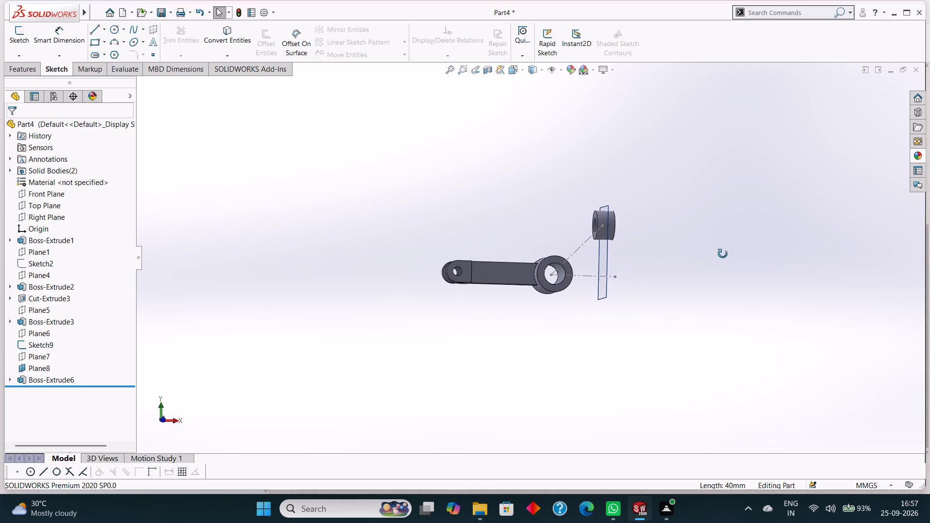
pyautogui.moveTo(723, 254); pyautogui.dragTo(720, 302, button='middle')
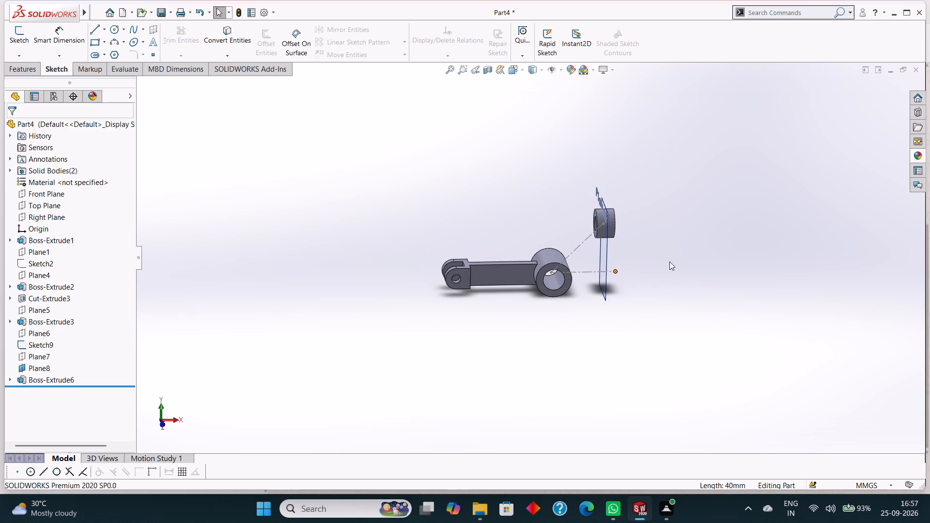
pyautogui.moveTo(669, 261); pyautogui.dragTo(670, 270, button='middle')
pyautogui.scroll(2, 616, 257)
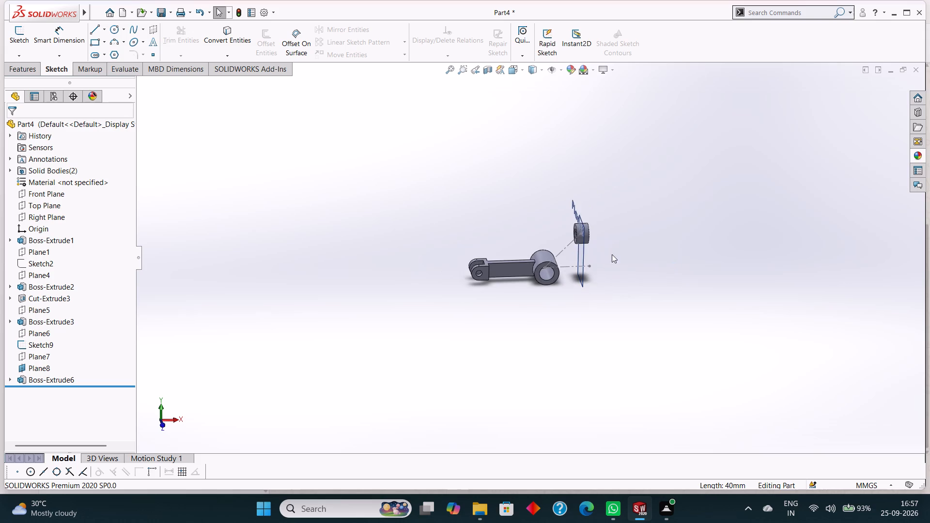
pyautogui.scroll(-3, 561, 245)
pyautogui.scroll(3, 585, 261)
pyautogui.scroll(-4, 567, 261)
pyautogui.scroll(3, 540, 252)
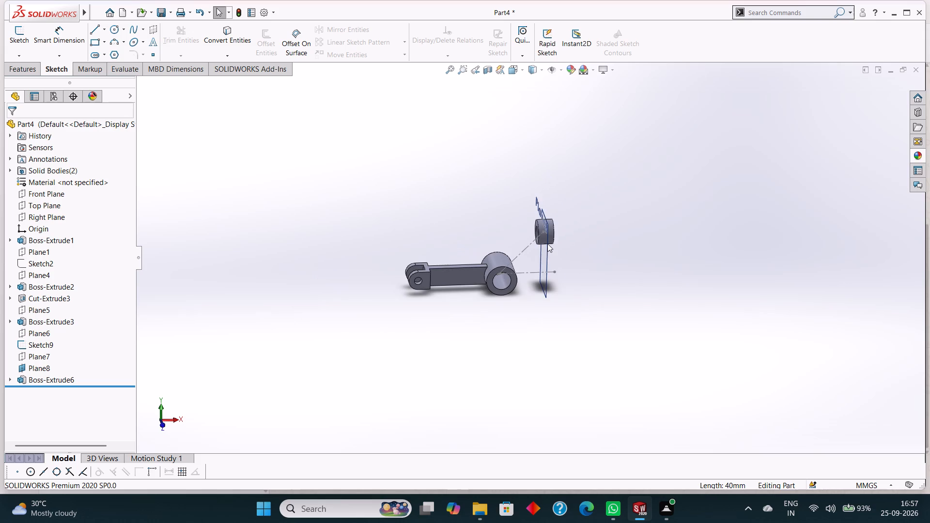
pyautogui.scroll(-3, 516, 285)
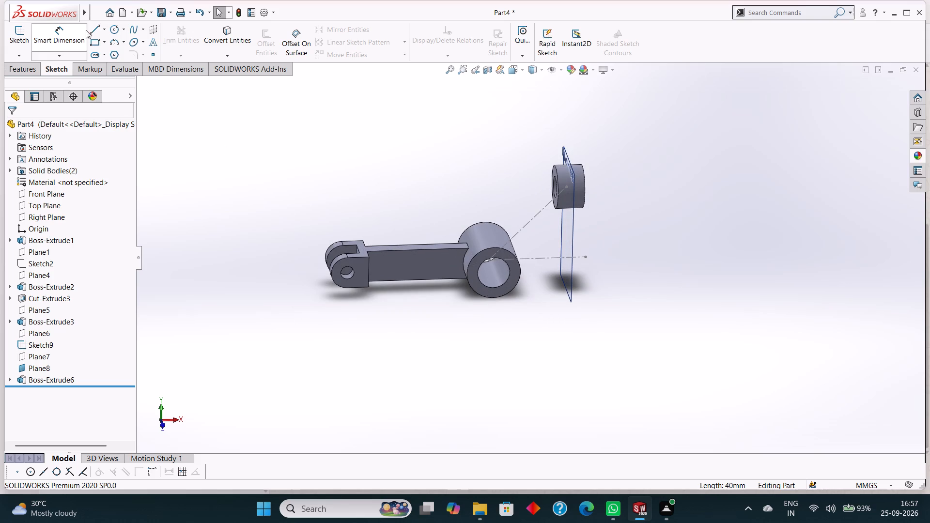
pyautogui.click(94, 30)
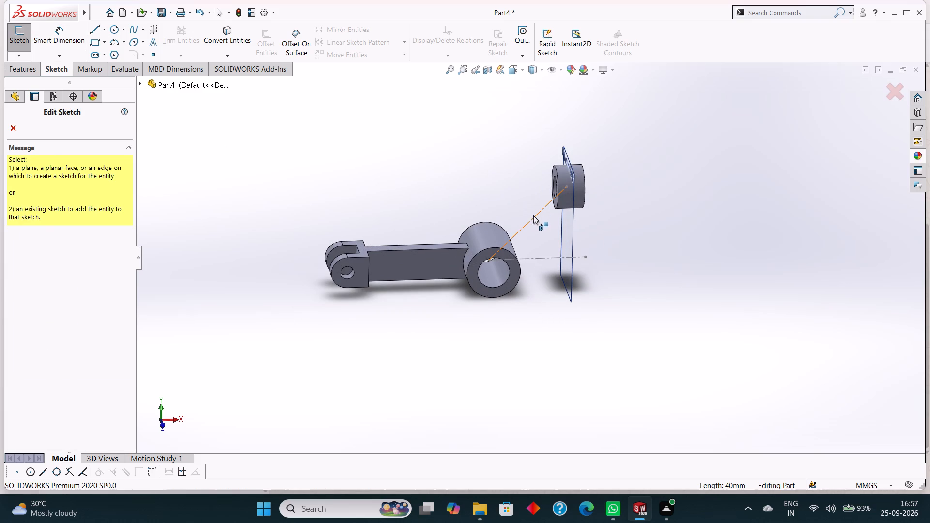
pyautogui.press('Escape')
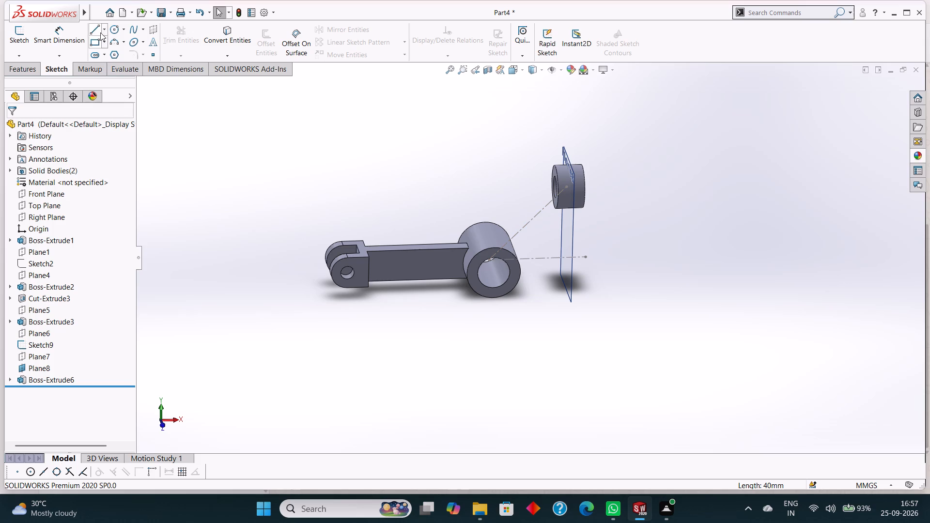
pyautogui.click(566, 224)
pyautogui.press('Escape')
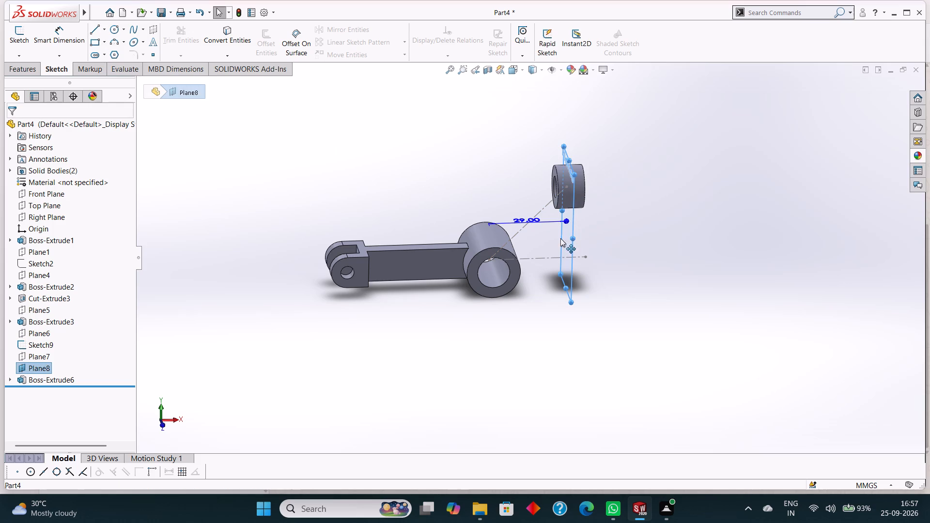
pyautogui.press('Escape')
# Start a new sketch on the hollow cylinder's annular front end face, viewed face-on.
pyautogui.click(486, 253)
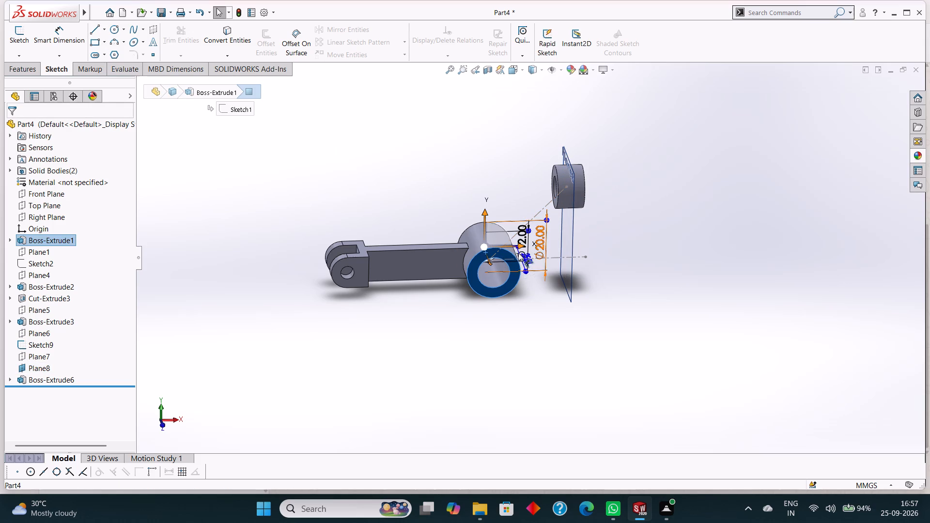
pyautogui.hotkey('ctrl', '8')
pyautogui.rightClick(556, 279)
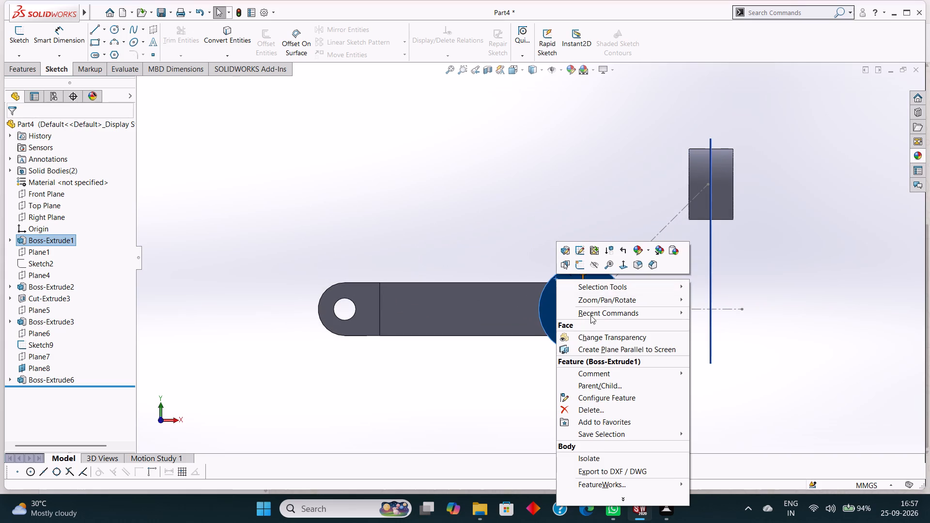
pyautogui.click(583, 263)
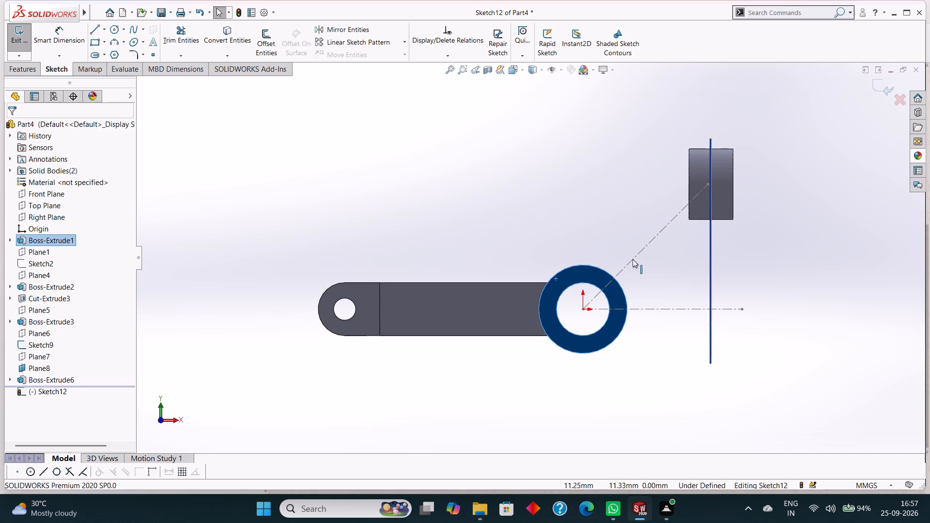
pyautogui.press('Escape')
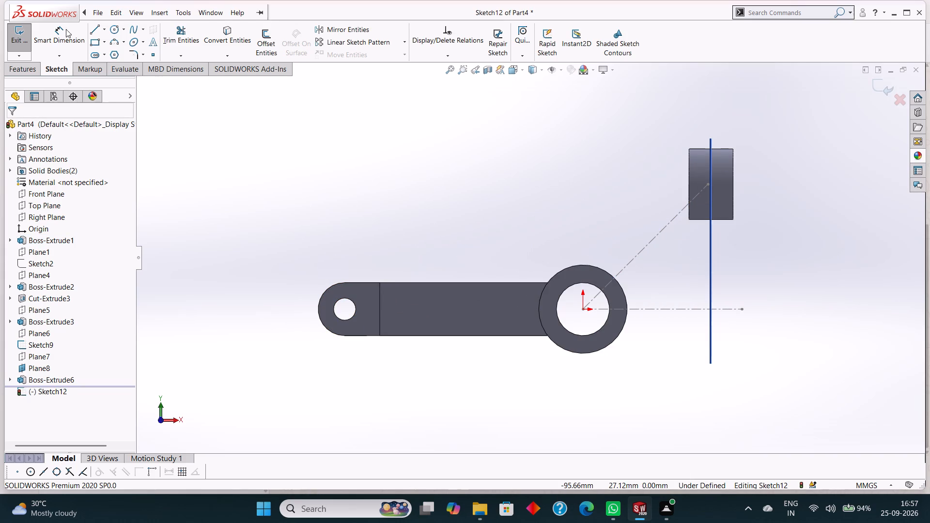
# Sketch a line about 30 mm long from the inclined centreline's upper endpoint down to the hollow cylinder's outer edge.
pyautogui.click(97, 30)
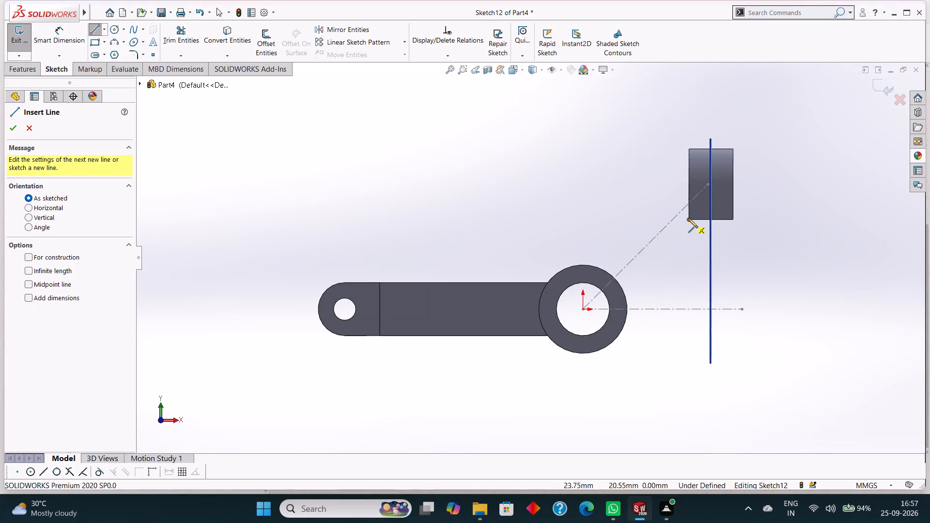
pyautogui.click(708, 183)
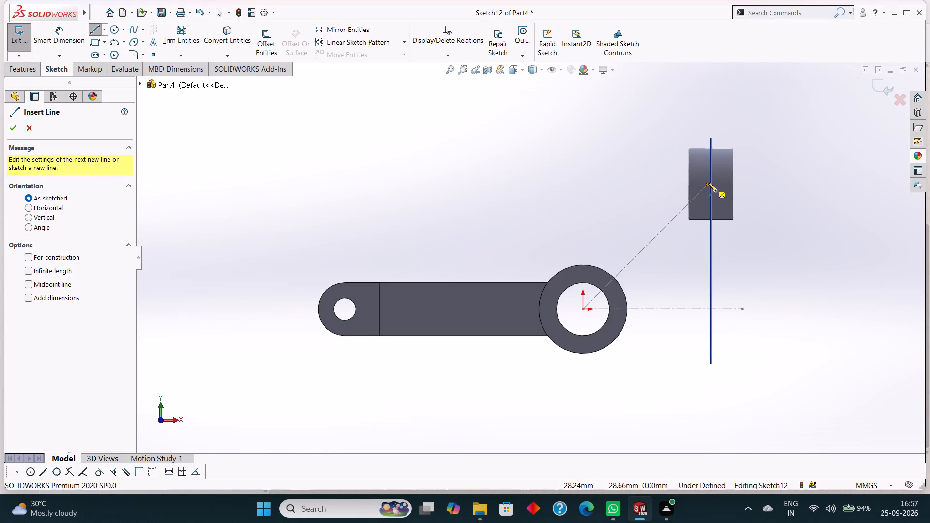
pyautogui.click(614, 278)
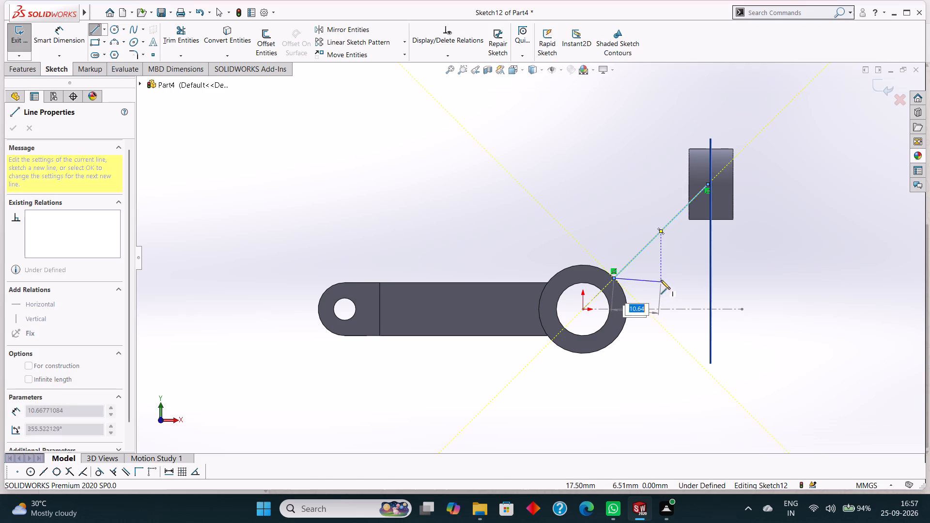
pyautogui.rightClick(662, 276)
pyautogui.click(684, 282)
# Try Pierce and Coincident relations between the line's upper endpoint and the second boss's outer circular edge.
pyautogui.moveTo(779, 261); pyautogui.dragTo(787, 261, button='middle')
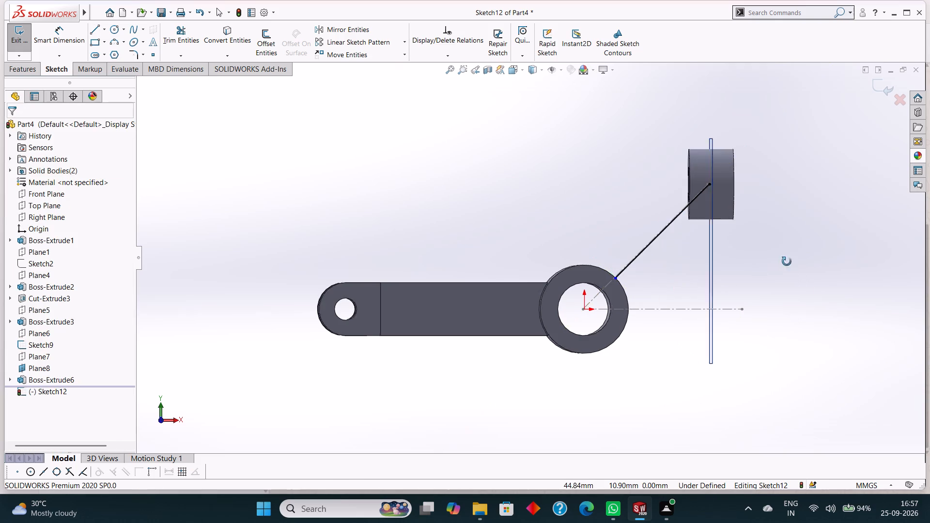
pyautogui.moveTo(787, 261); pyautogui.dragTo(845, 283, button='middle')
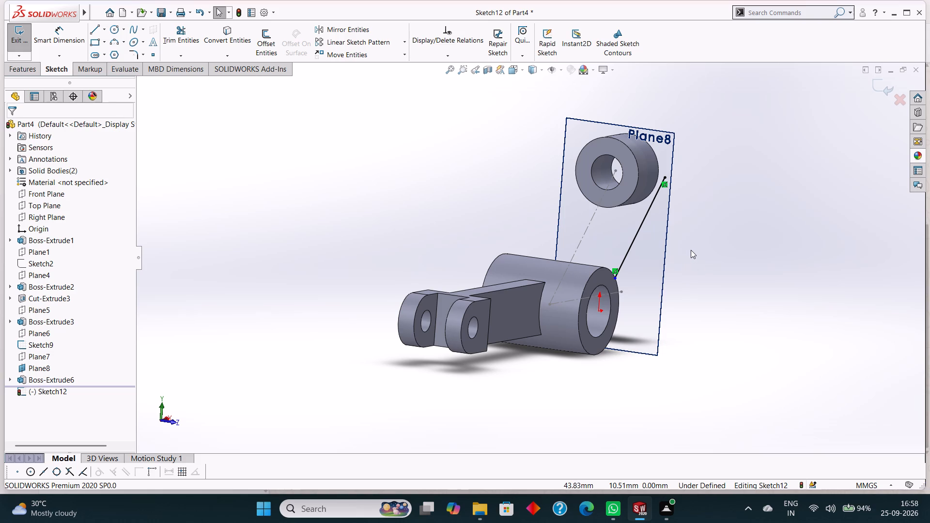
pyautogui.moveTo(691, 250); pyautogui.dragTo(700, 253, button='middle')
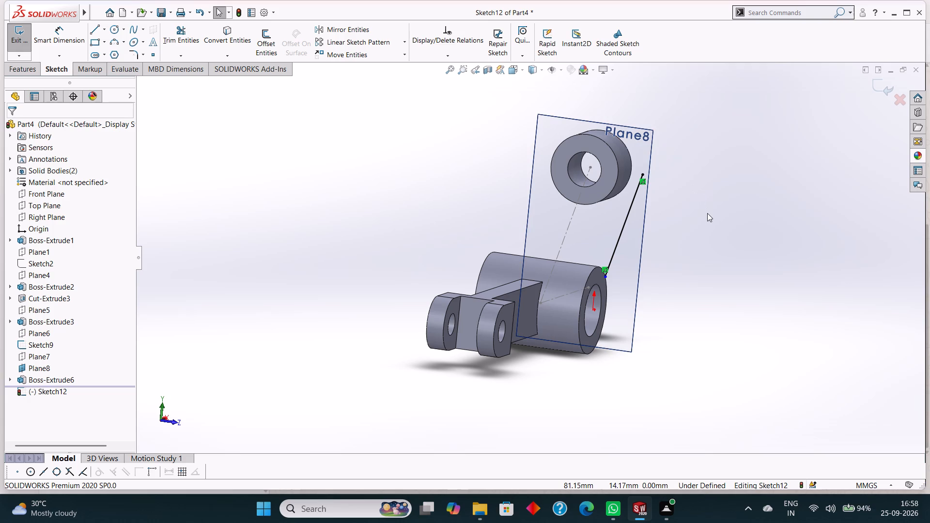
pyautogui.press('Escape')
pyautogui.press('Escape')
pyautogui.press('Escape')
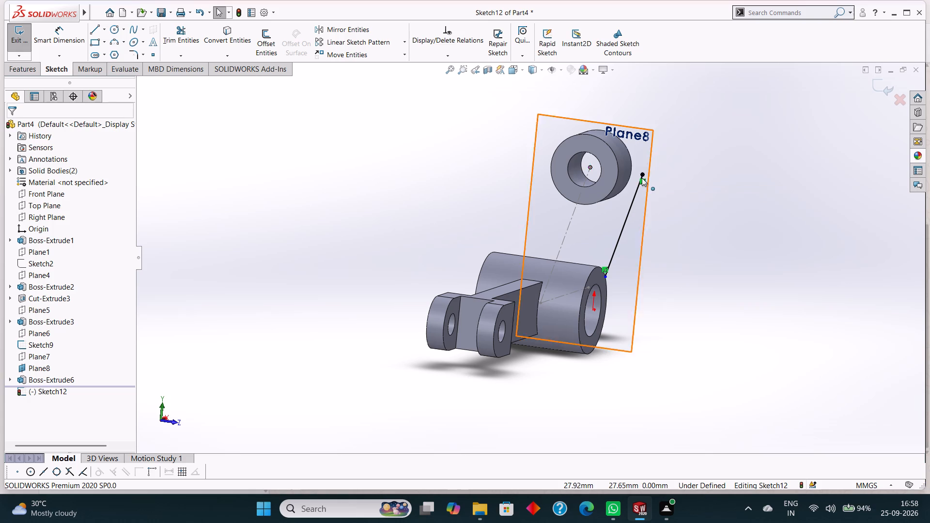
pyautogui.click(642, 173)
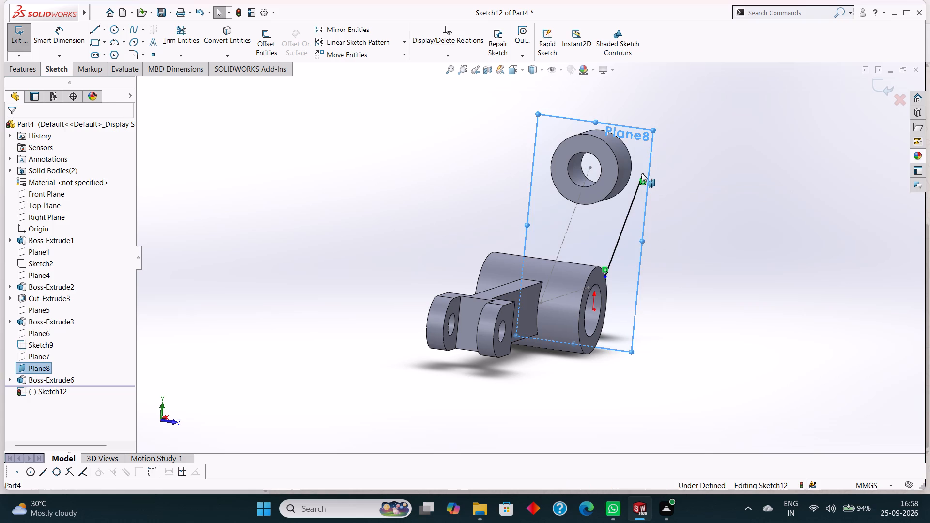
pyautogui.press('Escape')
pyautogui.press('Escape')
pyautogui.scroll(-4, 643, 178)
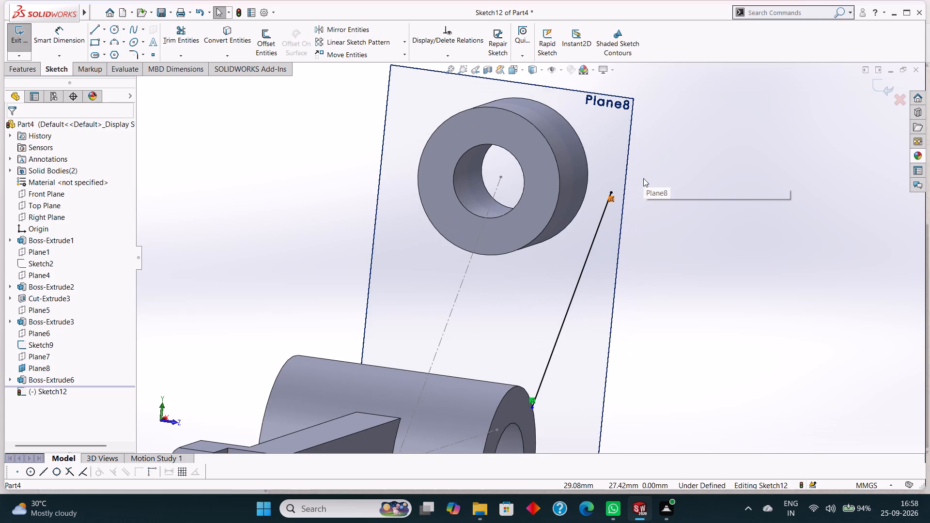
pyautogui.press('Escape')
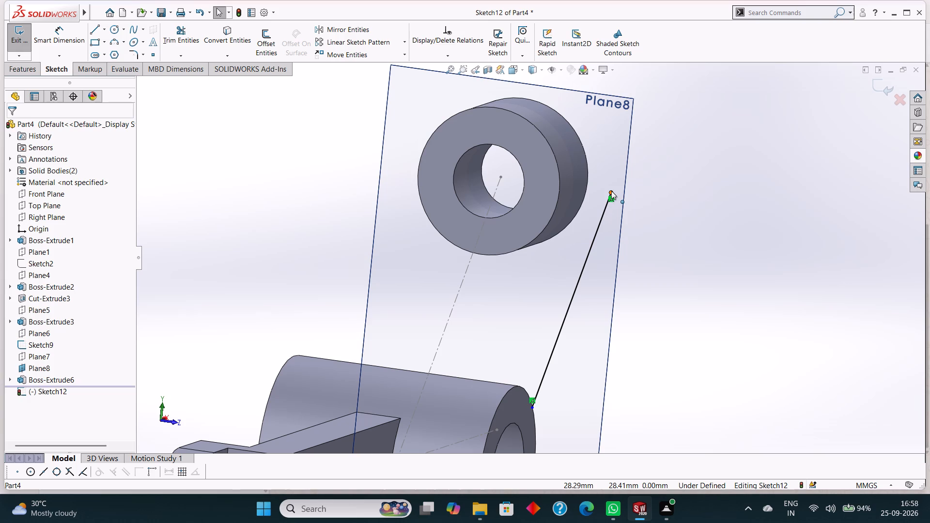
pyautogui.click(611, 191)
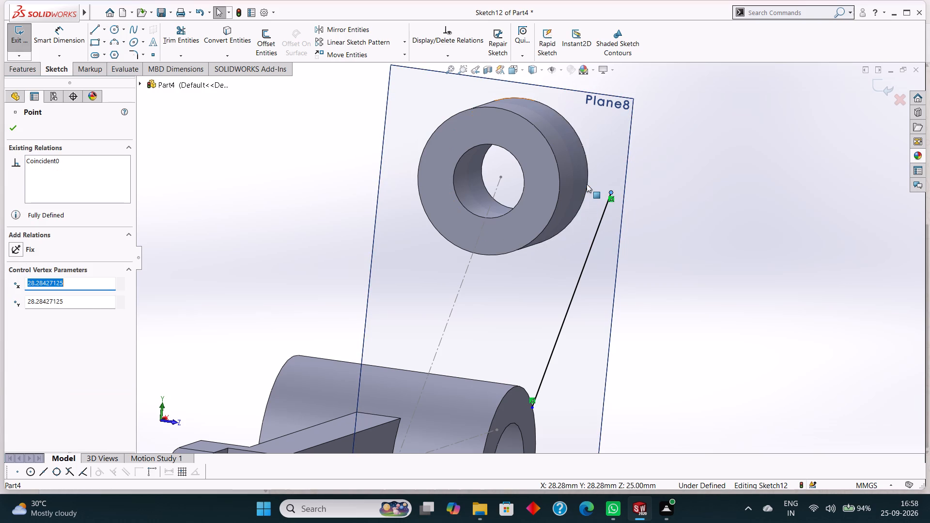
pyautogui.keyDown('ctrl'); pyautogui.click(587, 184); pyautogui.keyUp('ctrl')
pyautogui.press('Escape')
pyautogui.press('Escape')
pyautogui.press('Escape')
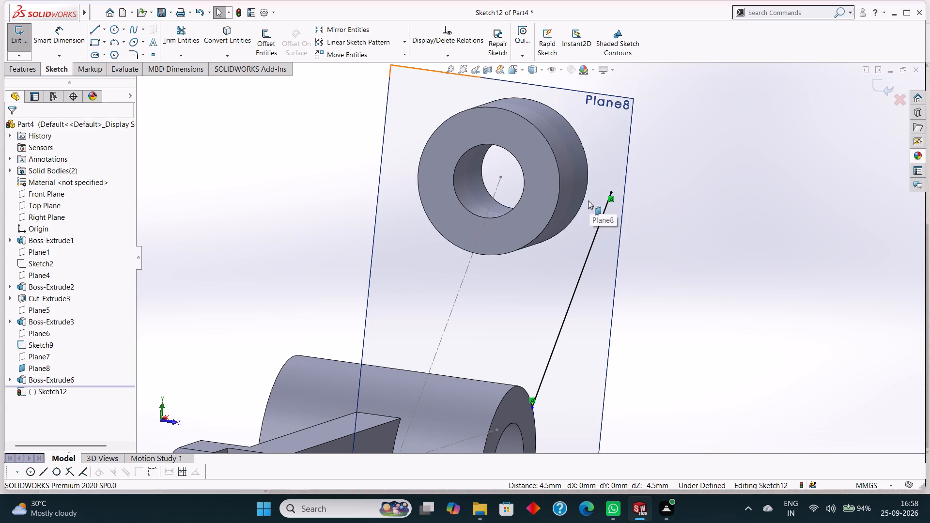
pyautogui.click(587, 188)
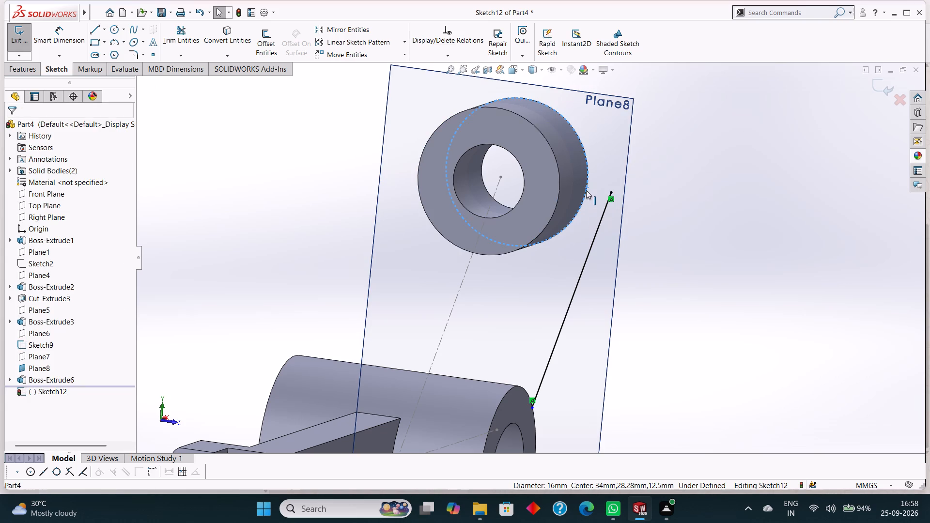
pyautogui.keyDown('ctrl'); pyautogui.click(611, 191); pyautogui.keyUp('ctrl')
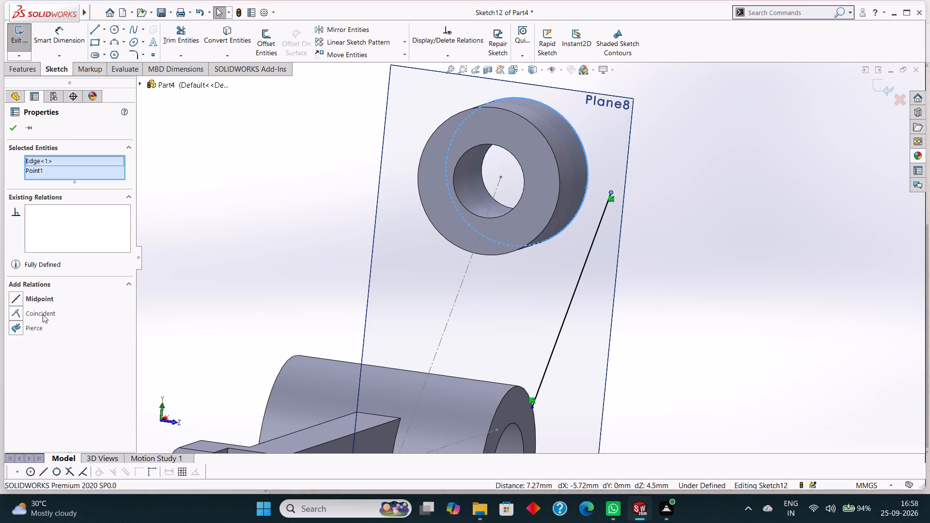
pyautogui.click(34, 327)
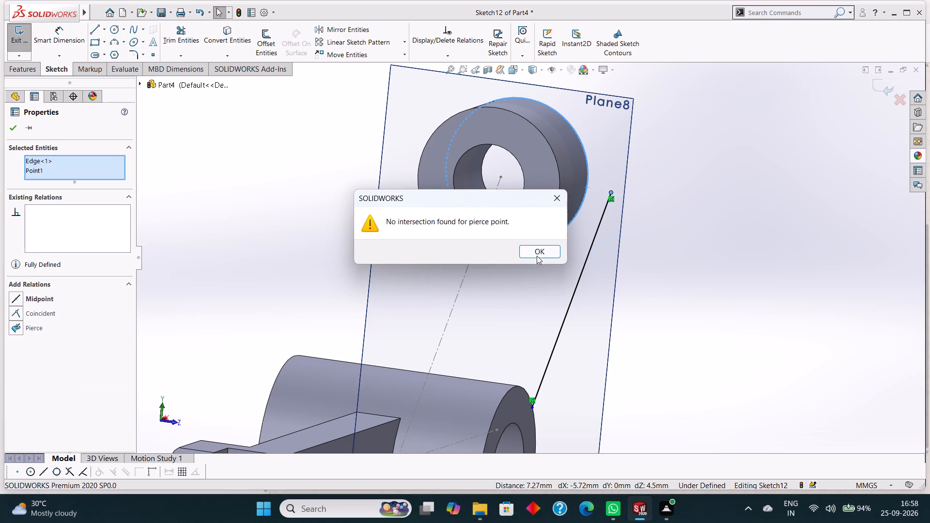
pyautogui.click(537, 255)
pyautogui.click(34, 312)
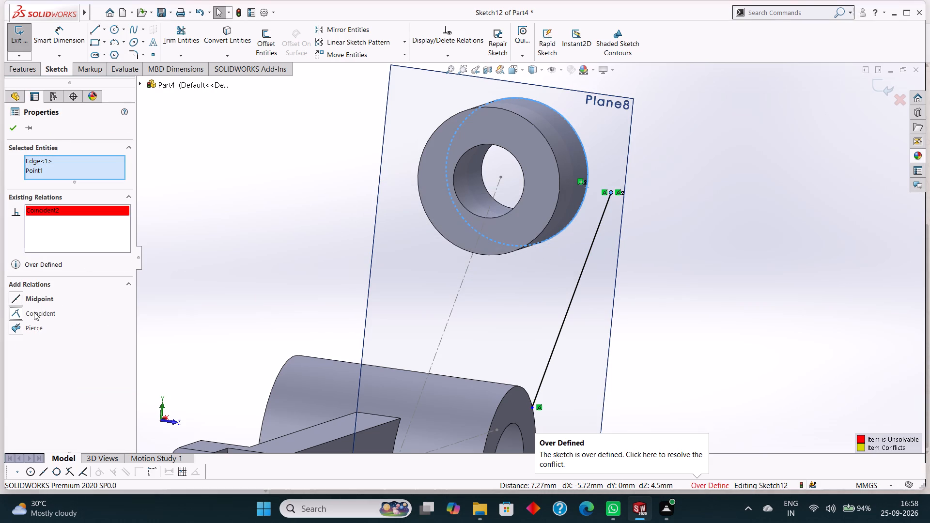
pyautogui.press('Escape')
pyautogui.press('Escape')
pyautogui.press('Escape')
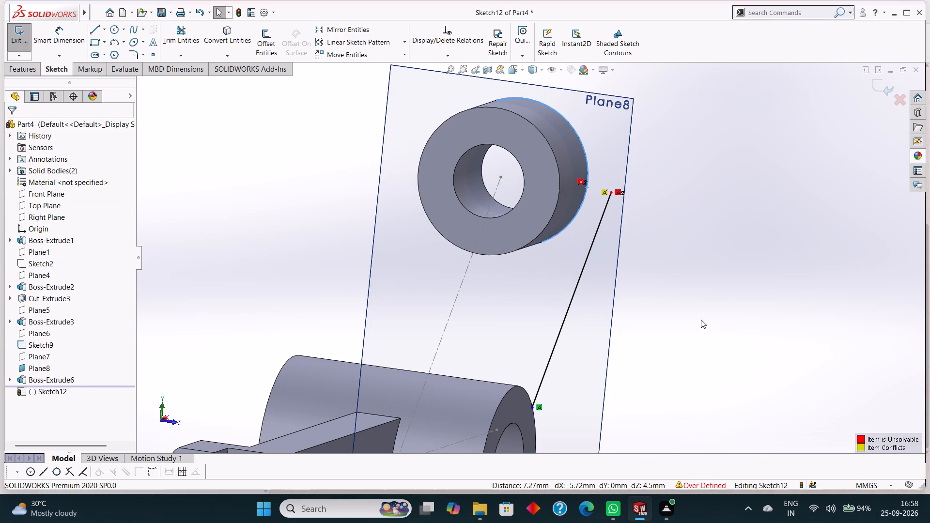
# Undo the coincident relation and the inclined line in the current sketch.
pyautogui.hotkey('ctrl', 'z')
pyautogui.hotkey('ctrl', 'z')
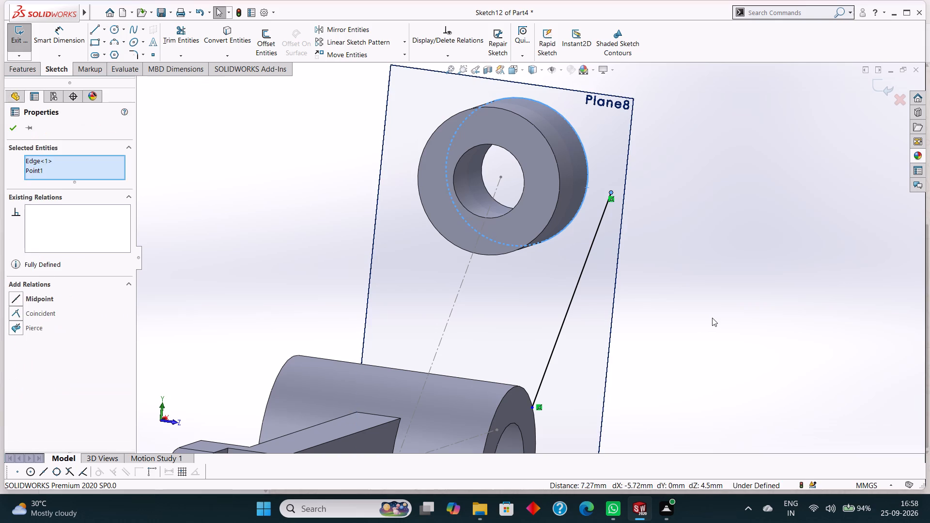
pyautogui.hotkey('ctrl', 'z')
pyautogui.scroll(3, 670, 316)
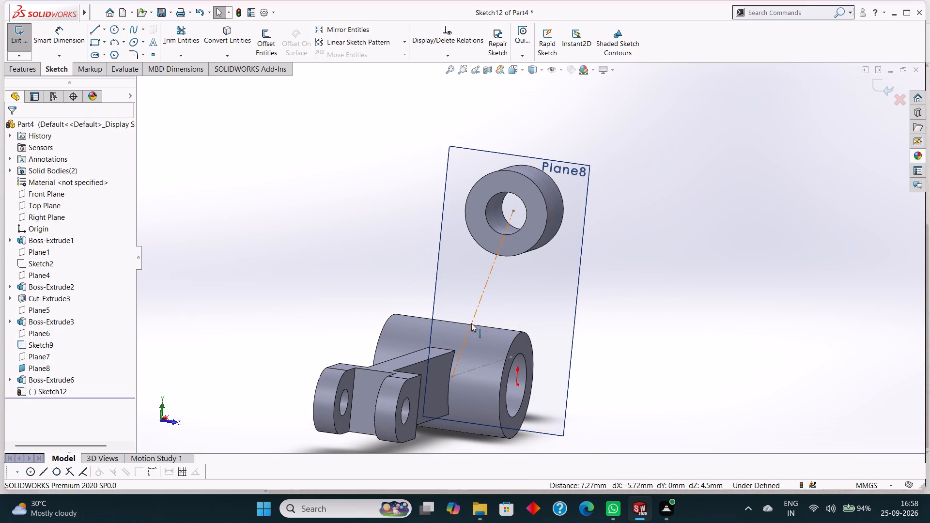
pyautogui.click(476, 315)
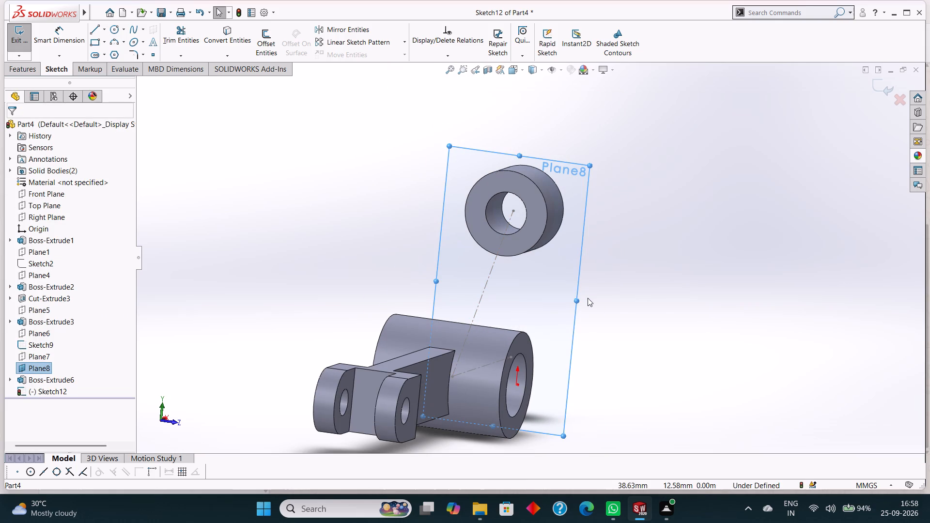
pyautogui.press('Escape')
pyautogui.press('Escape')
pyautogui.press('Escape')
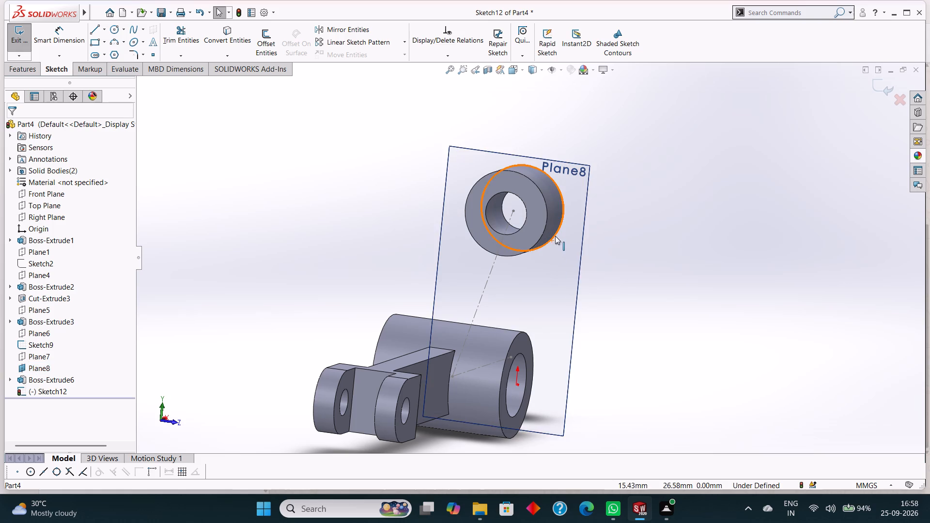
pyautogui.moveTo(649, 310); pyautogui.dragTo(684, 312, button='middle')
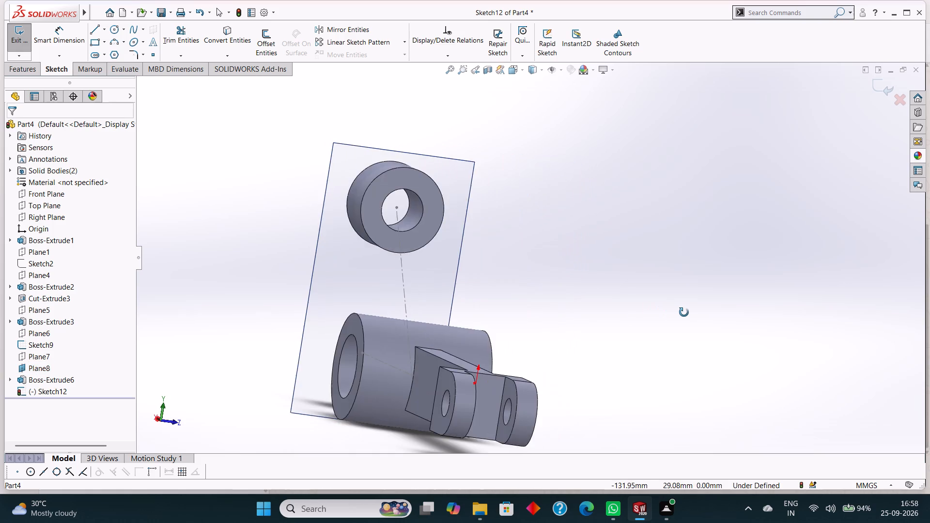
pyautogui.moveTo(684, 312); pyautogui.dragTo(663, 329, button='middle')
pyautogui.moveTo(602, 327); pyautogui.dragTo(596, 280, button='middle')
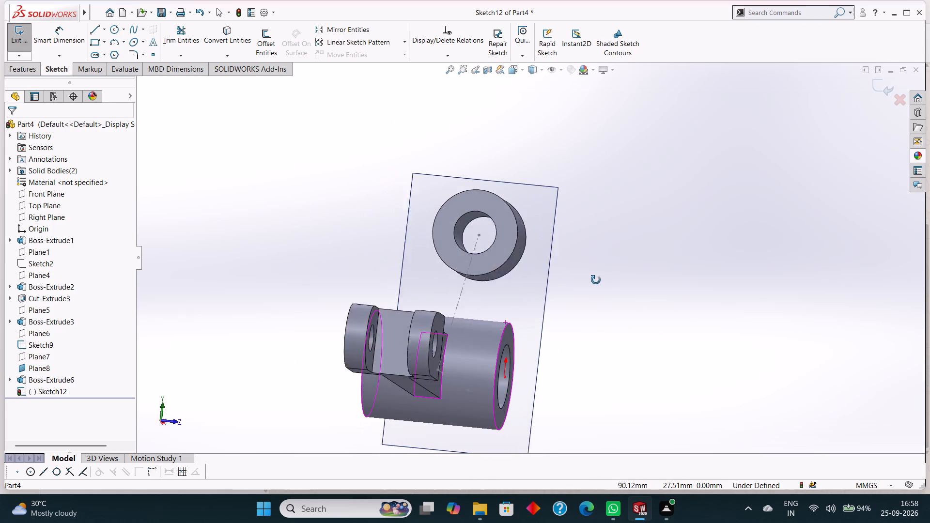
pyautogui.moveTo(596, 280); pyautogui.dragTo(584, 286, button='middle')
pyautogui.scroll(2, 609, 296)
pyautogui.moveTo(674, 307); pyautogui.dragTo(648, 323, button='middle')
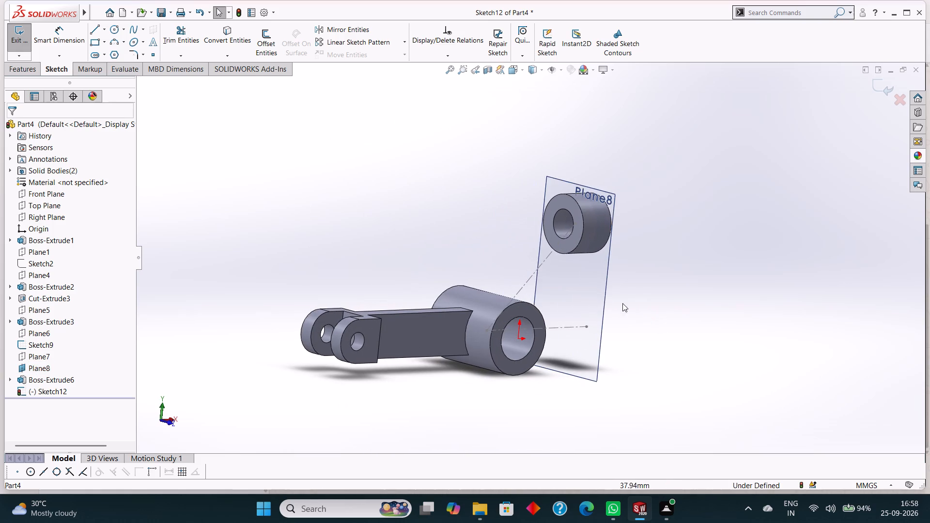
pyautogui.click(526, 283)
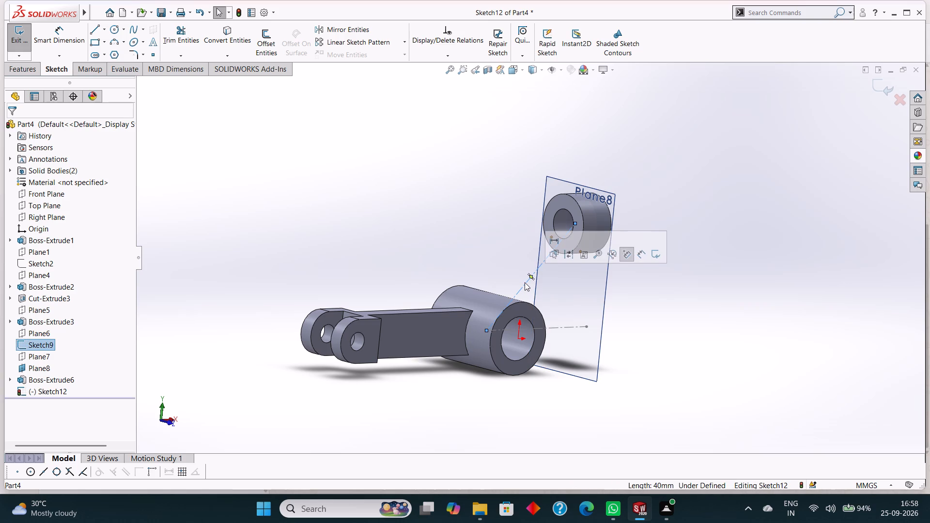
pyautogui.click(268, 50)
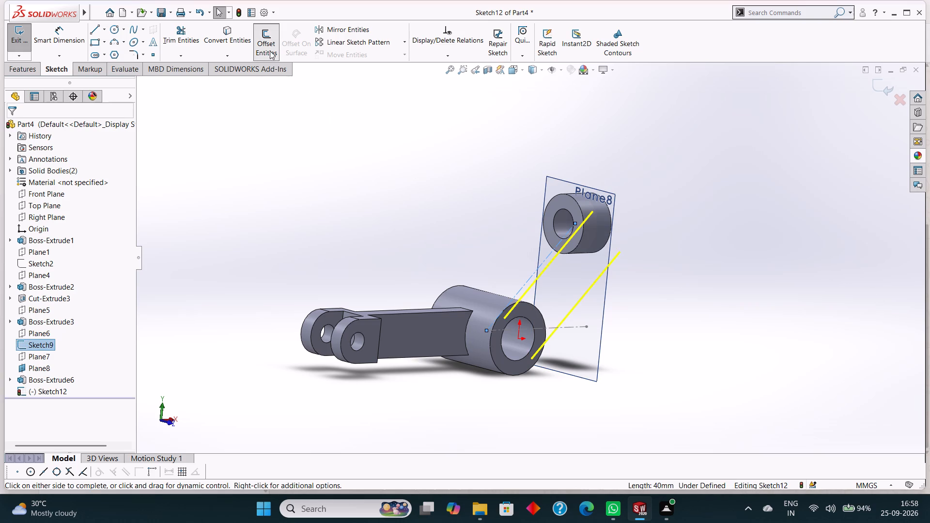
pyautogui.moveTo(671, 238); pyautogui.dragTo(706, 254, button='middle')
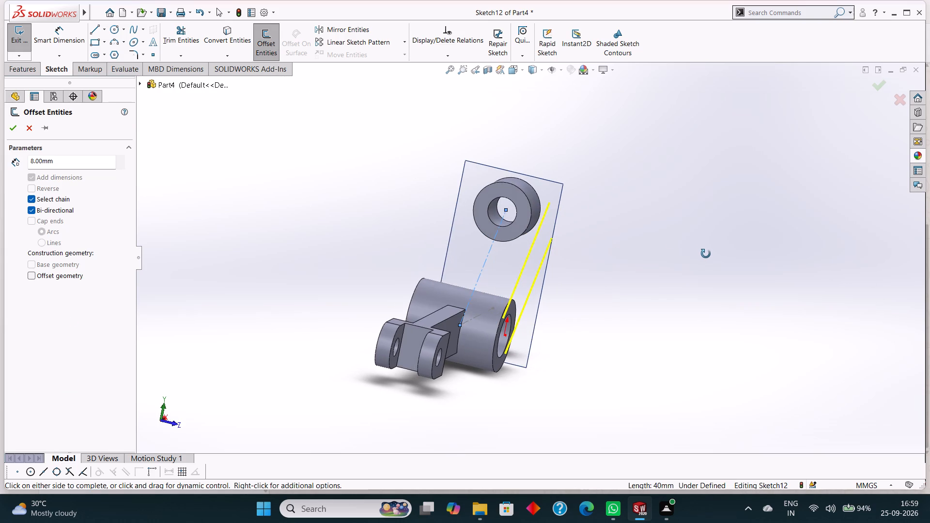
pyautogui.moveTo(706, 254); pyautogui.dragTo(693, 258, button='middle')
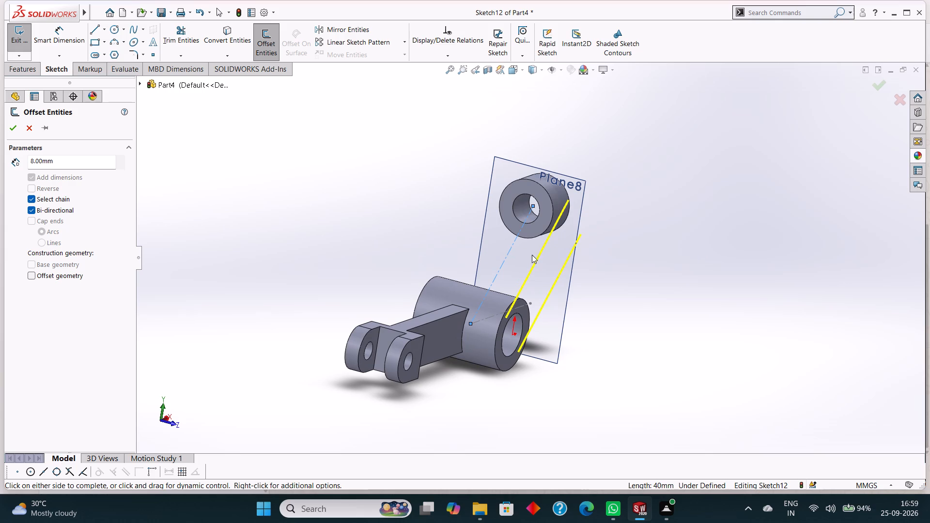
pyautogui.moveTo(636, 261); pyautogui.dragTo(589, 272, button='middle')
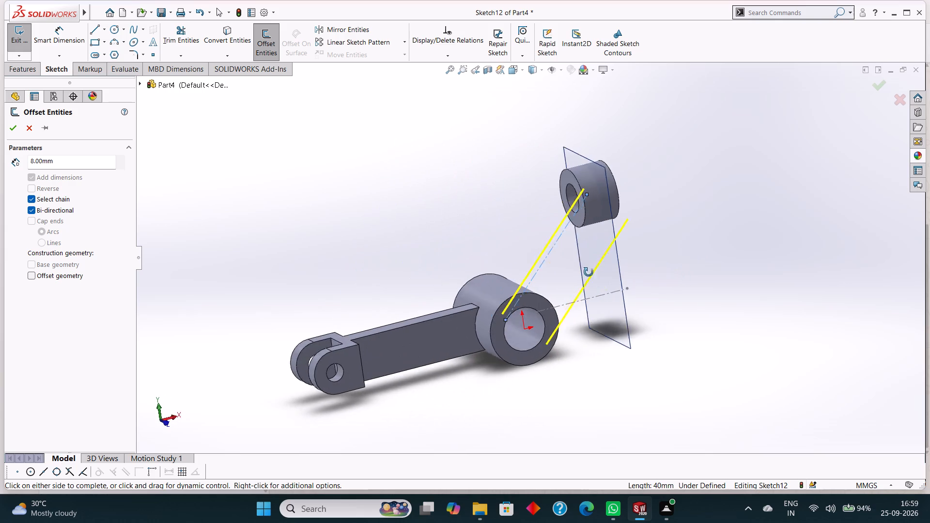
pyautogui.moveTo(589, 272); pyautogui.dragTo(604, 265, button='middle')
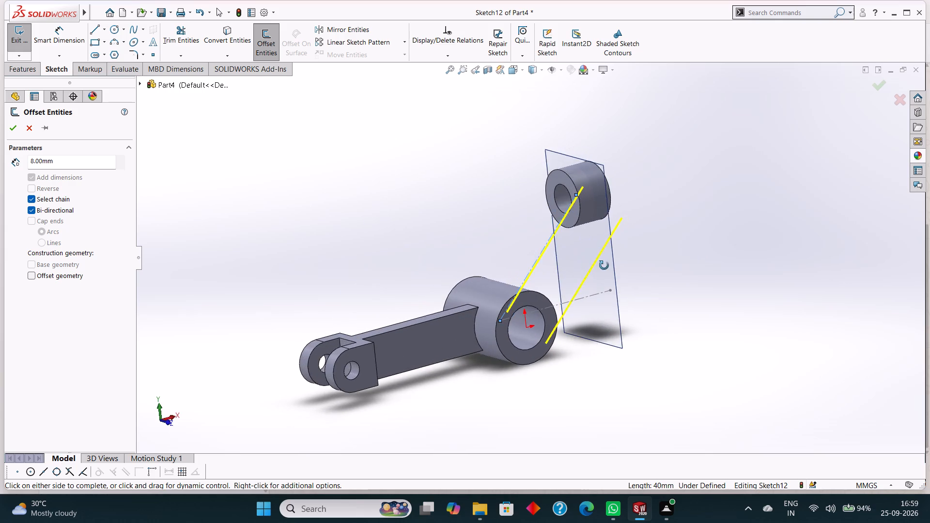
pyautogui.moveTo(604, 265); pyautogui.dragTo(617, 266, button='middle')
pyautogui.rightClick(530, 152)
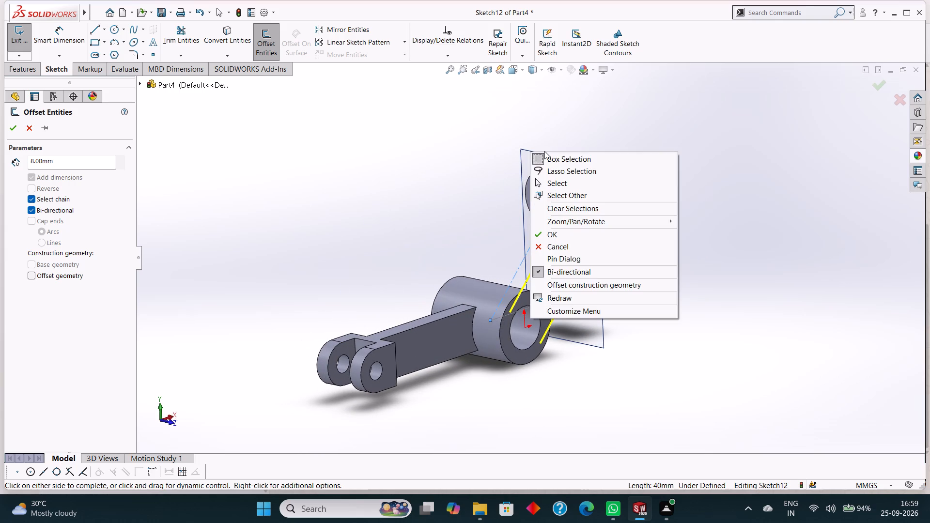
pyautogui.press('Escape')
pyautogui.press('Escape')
# Hide Plane8, the reference plane passing through the second boss.
pyautogui.rightClick(535, 153)
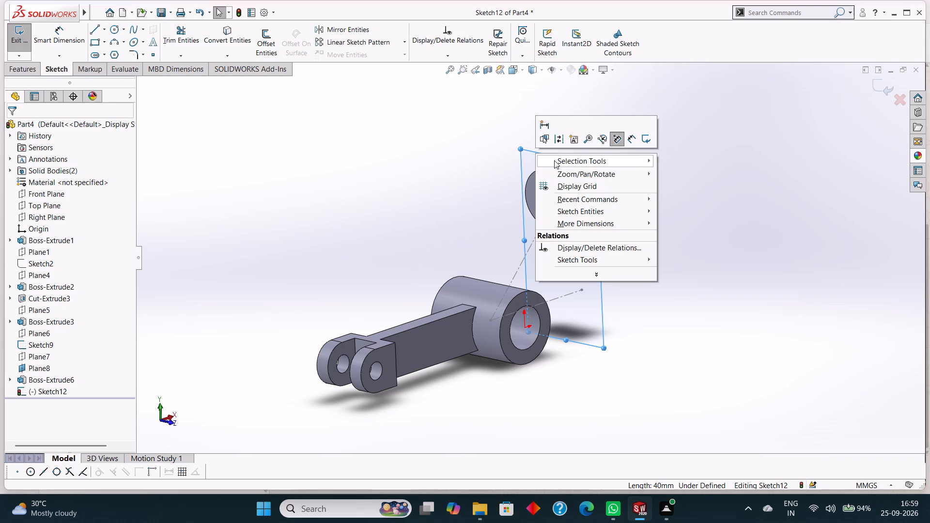
pyautogui.press('Escape')
pyautogui.rightClick(531, 158)
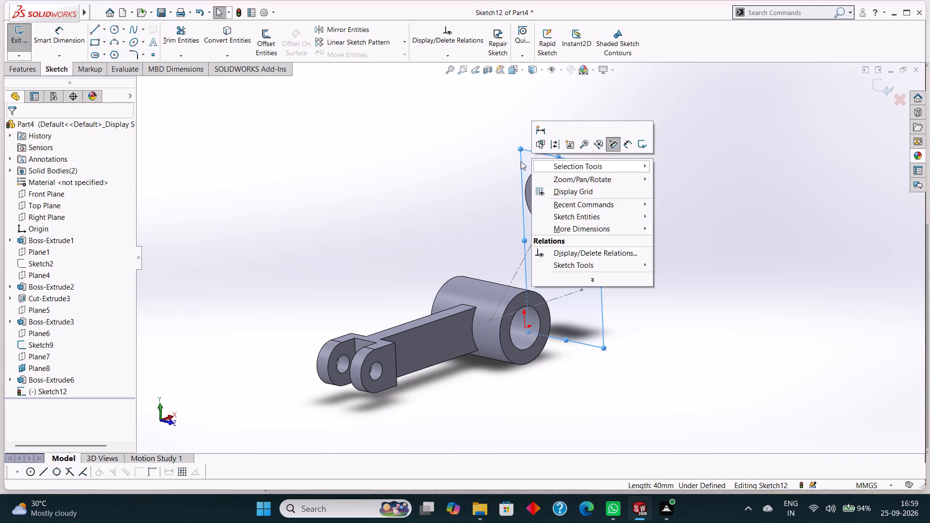
pyautogui.press('Escape')
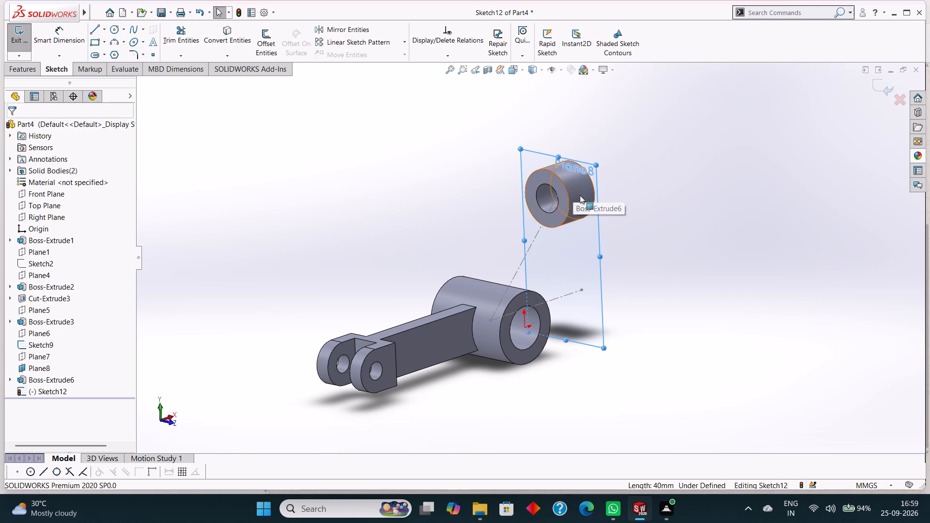
pyautogui.click(45, 368)
pyautogui.press('Escape')
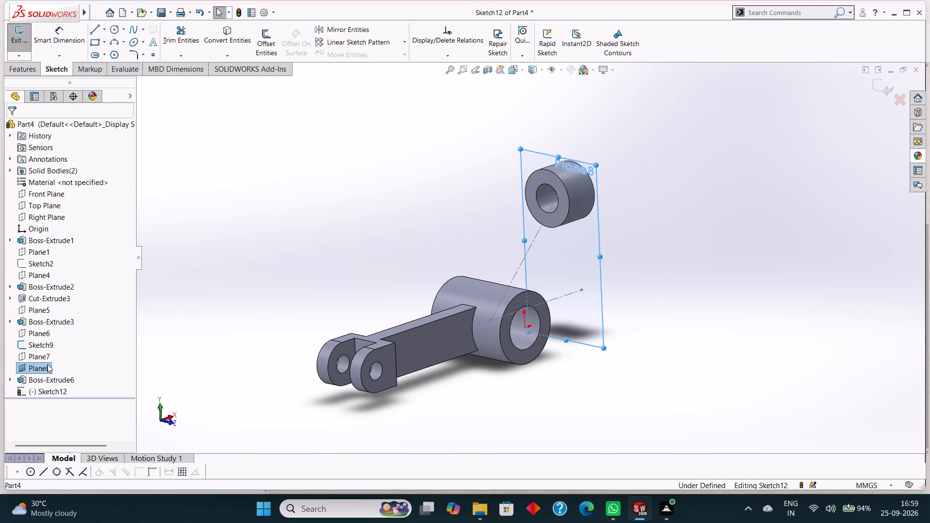
pyautogui.press('Escape')
pyautogui.click(44, 367)
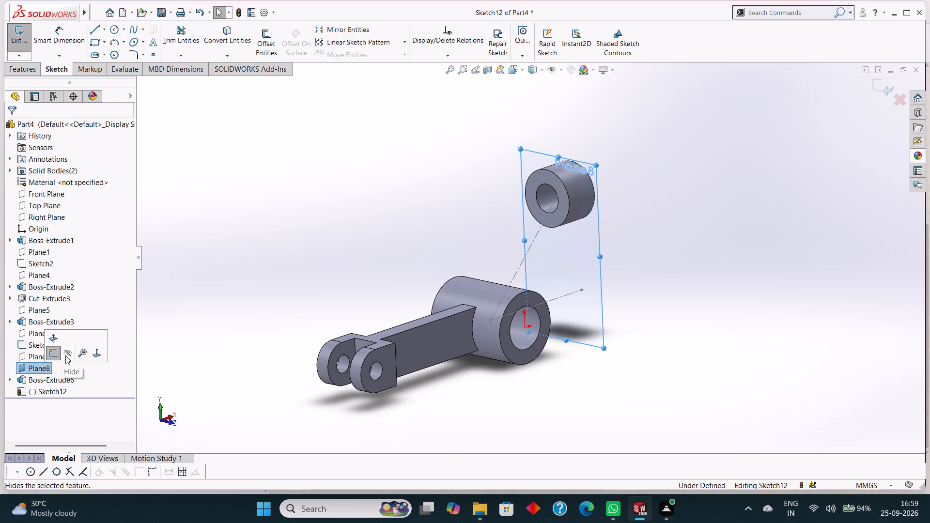
pyautogui.click(65, 355)
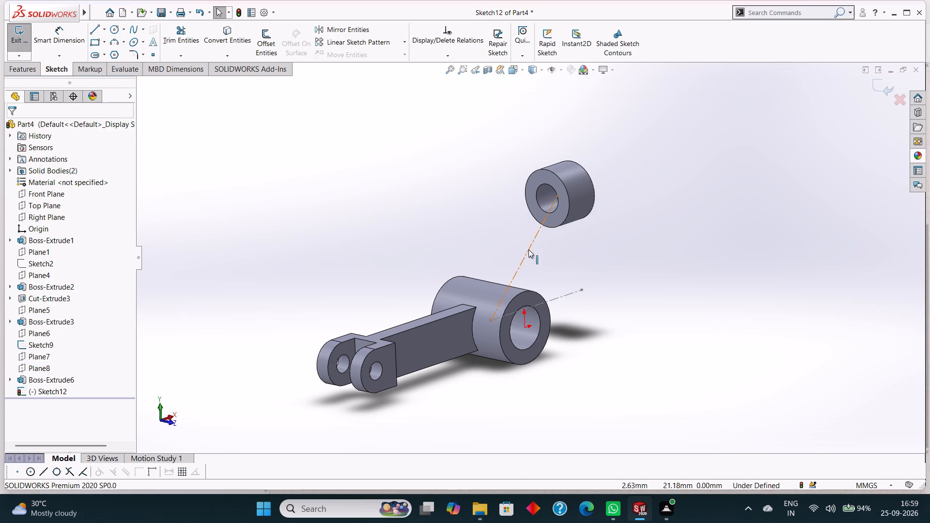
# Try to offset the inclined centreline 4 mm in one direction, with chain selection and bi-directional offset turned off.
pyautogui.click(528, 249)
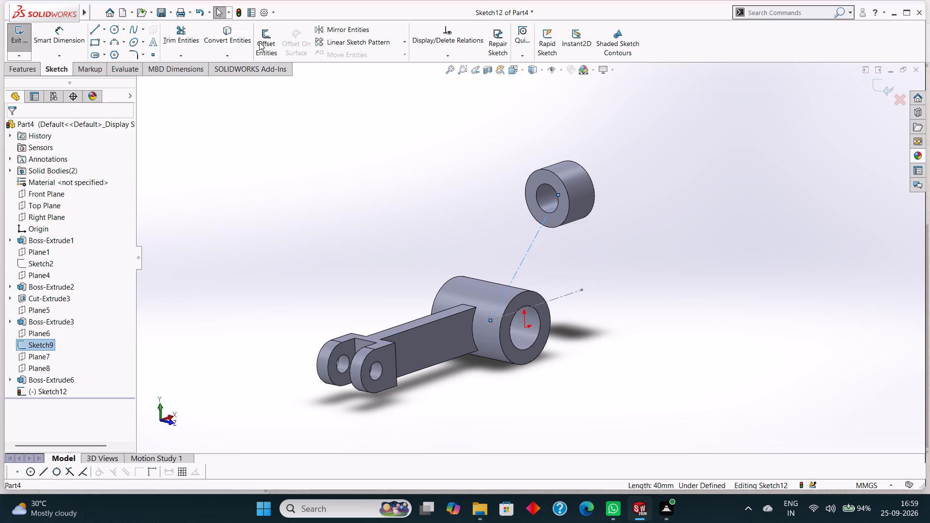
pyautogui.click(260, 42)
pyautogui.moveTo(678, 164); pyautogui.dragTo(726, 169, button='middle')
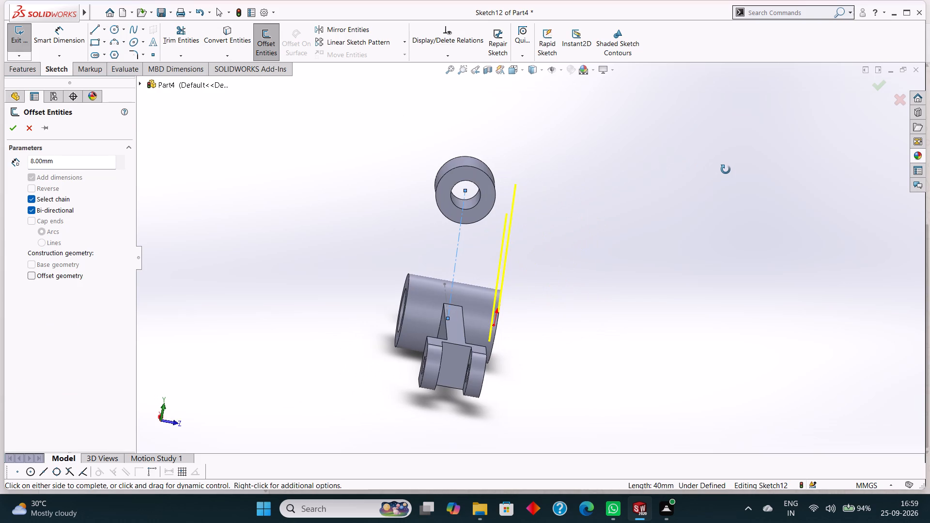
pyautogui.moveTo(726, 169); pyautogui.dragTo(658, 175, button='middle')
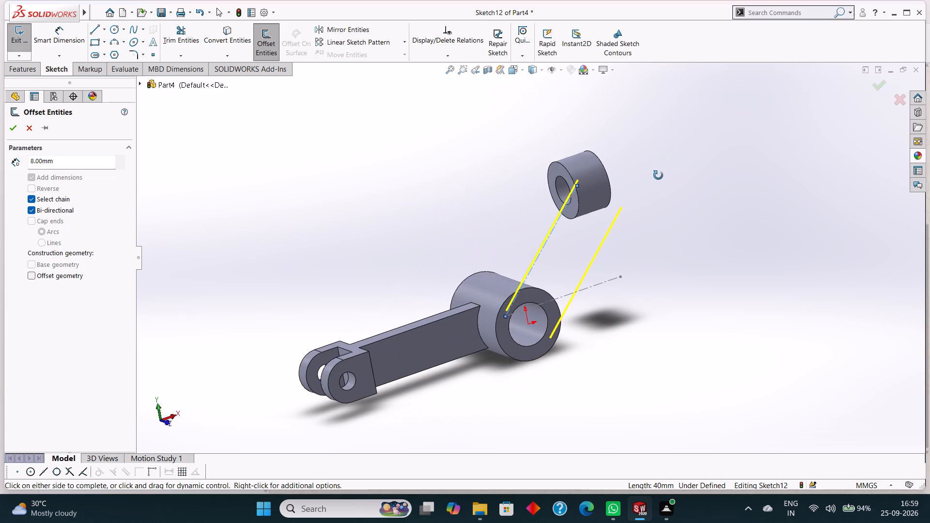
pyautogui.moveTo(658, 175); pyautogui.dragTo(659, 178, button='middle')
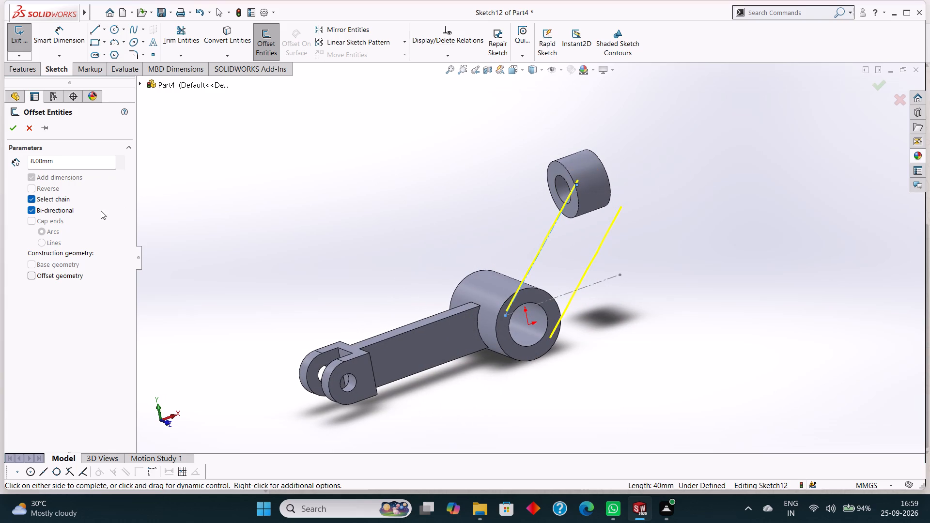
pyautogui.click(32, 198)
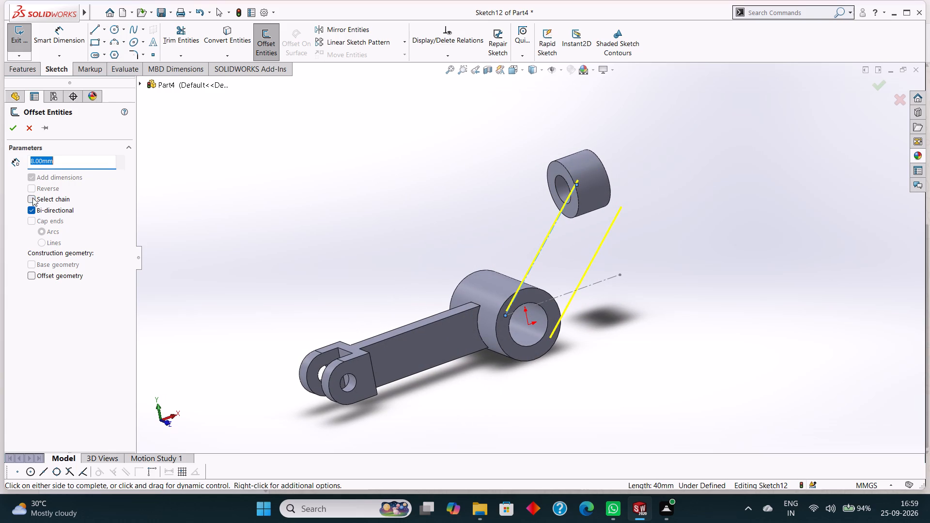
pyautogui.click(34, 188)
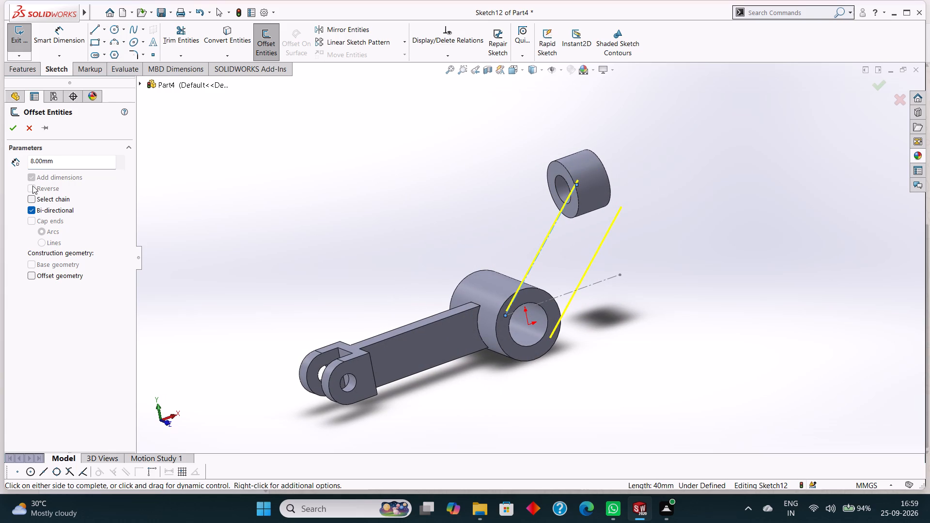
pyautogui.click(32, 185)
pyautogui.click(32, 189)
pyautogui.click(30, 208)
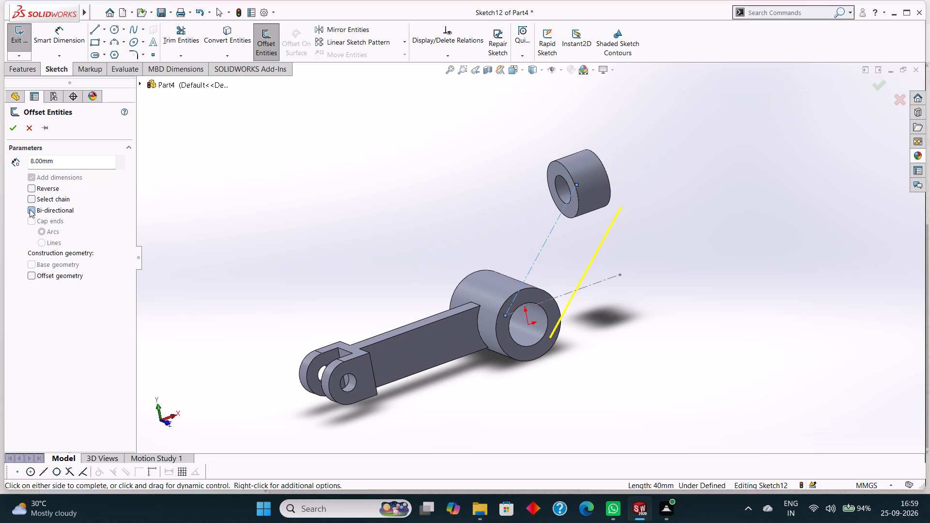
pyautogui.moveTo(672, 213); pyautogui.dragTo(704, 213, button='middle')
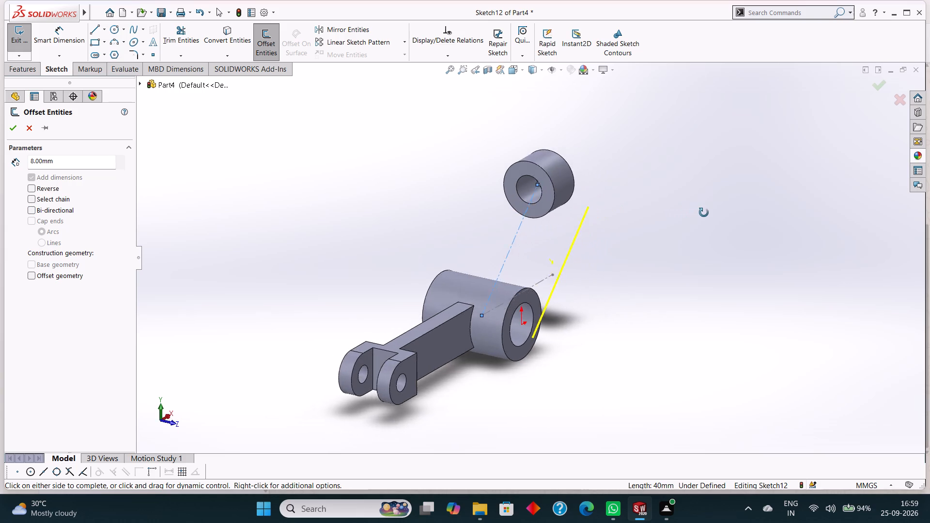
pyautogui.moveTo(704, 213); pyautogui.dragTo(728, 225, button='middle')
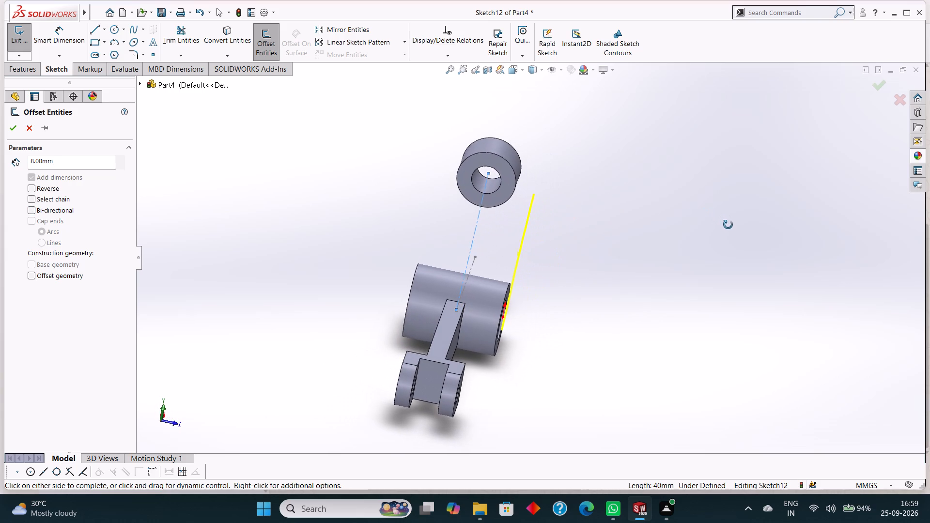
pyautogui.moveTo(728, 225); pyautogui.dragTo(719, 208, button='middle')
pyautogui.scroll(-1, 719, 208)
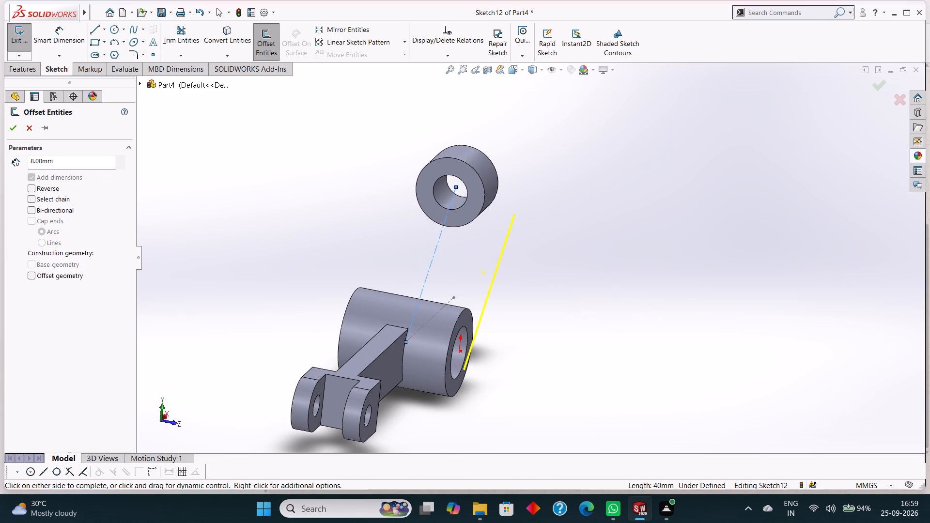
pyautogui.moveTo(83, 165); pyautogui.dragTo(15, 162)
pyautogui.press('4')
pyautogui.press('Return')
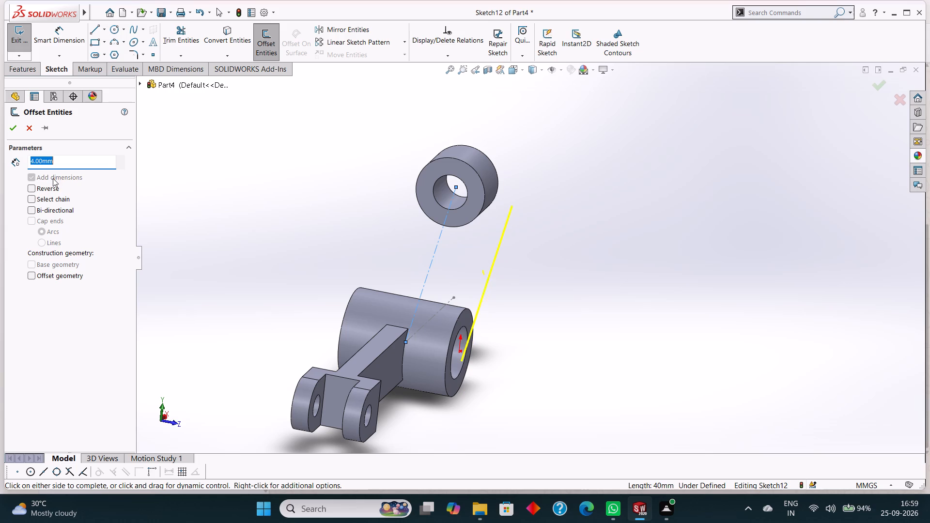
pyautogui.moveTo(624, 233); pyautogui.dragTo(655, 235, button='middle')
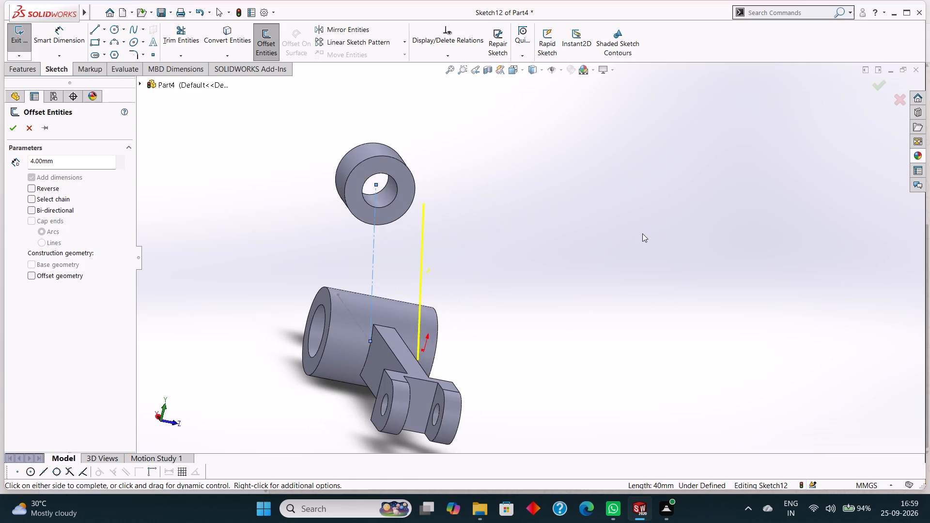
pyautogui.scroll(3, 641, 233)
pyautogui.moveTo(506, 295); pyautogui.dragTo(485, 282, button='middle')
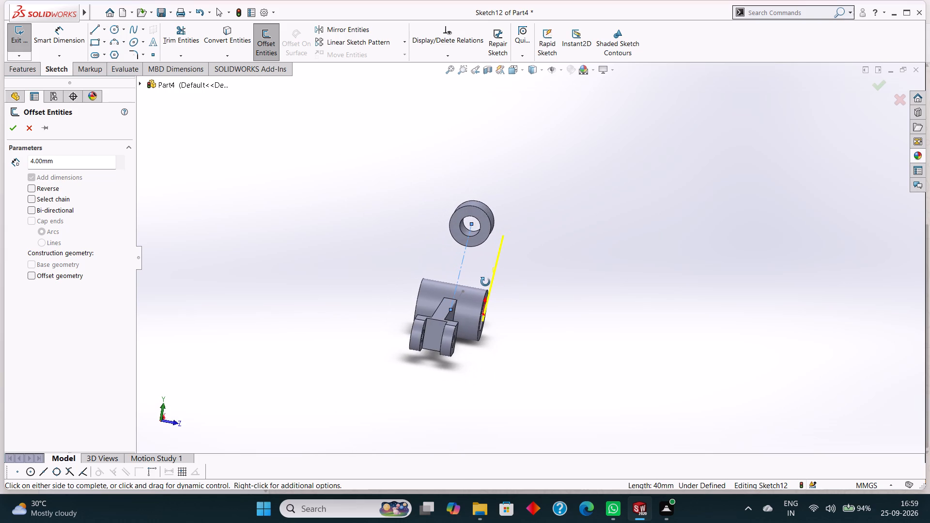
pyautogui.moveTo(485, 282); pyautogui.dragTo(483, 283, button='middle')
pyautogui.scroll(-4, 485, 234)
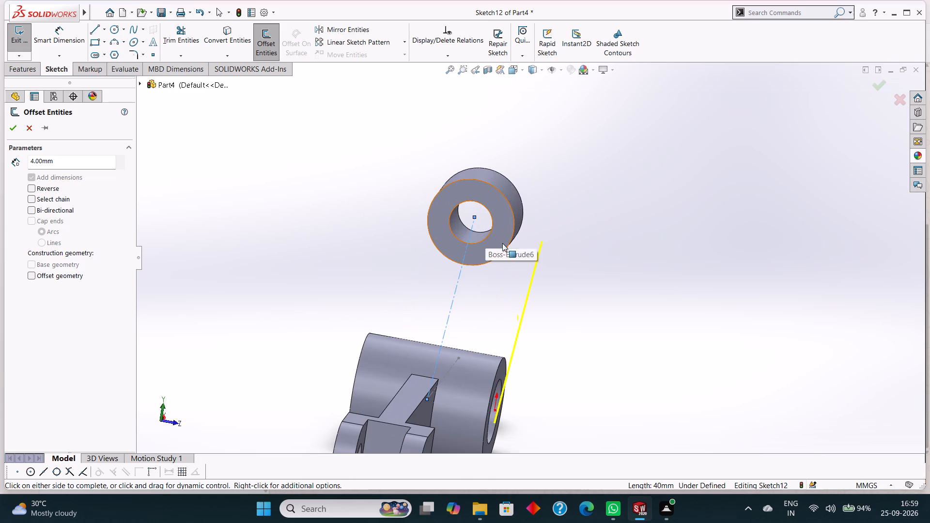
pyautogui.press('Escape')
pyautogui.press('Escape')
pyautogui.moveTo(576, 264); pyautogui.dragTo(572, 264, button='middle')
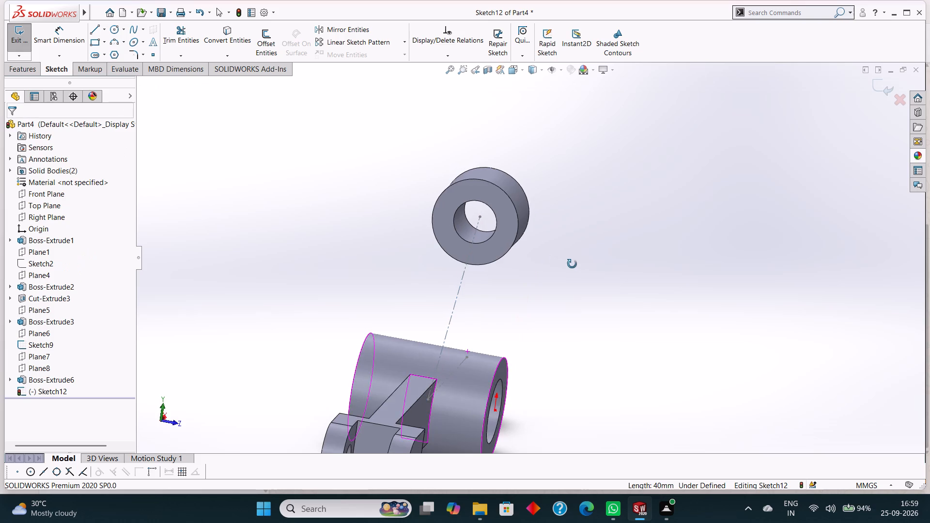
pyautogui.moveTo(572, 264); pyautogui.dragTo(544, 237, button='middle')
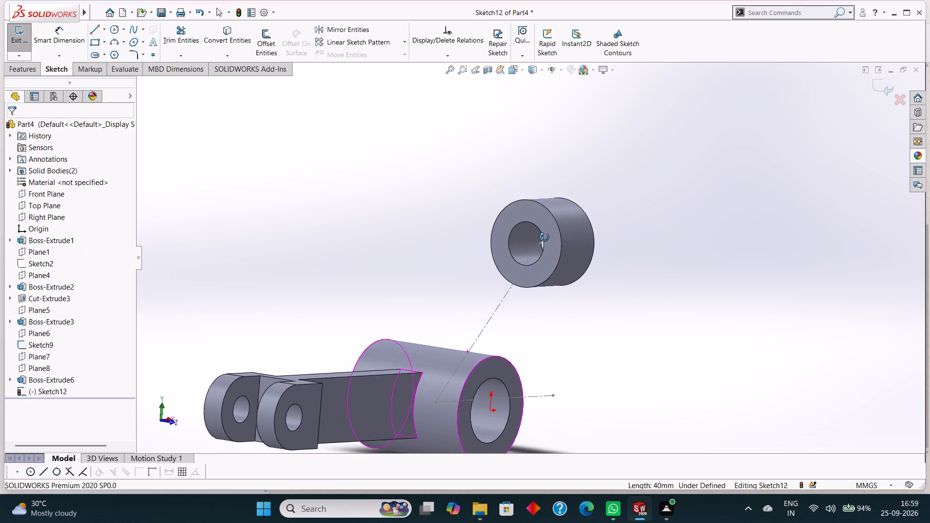
# Show Plane8, the reference plane passing through the second boss.
pyautogui.moveTo(544, 237); pyautogui.dragTo(519, 249, button='middle')
pyautogui.scroll(-1, 519, 249)
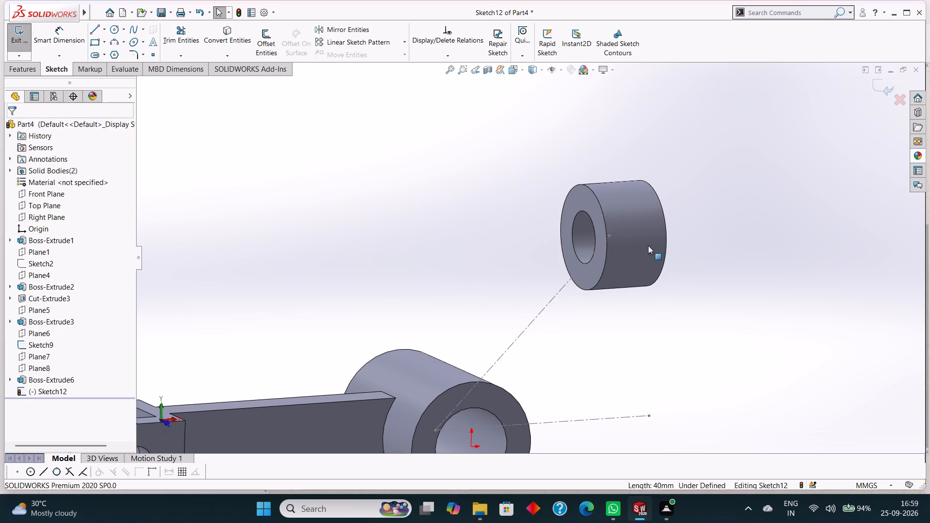
pyautogui.scroll(2, 649, 246)
pyautogui.scroll(1, 604, 279)
pyautogui.scroll(-2, 574, 278)
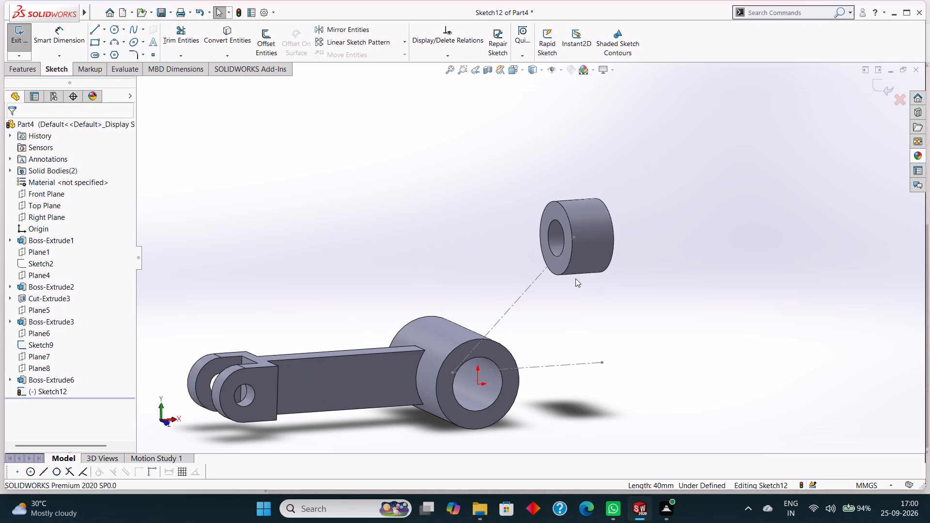
pyautogui.scroll(2, 576, 278)
pyautogui.click(35, 365)
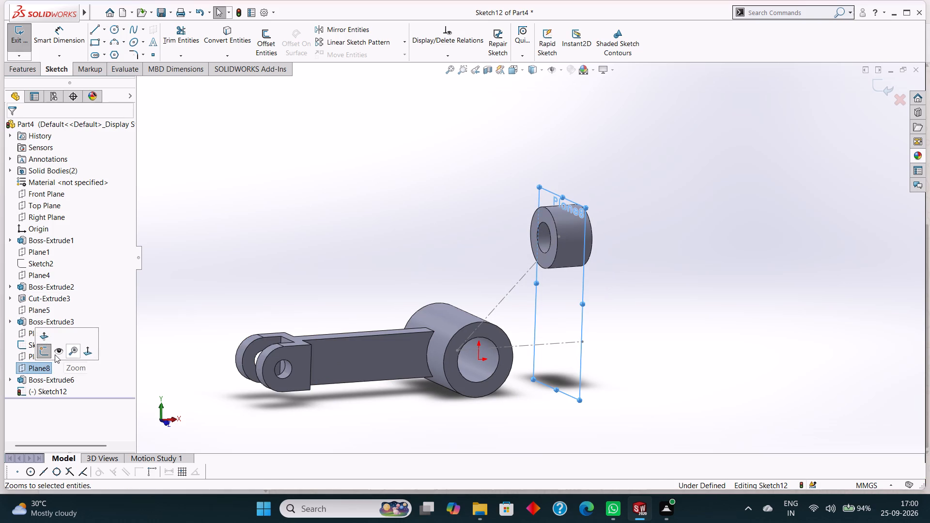
pyautogui.click(56, 354)
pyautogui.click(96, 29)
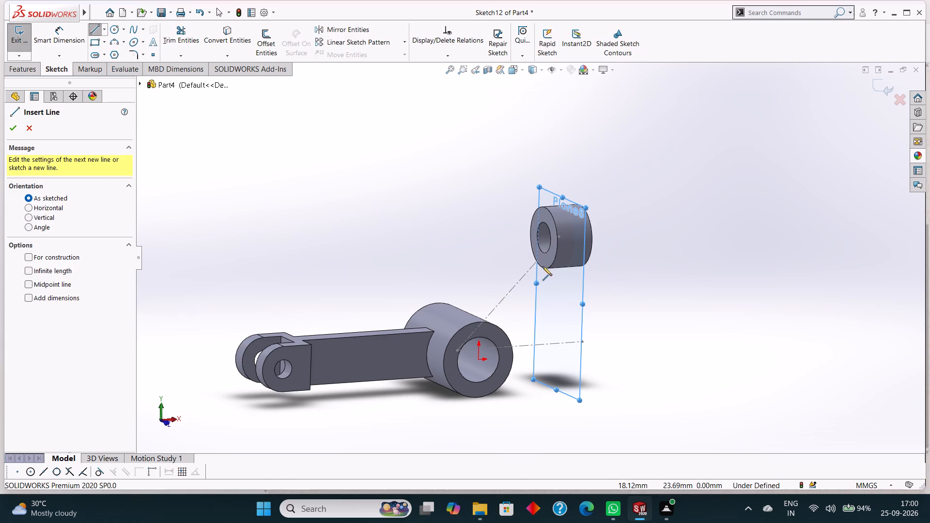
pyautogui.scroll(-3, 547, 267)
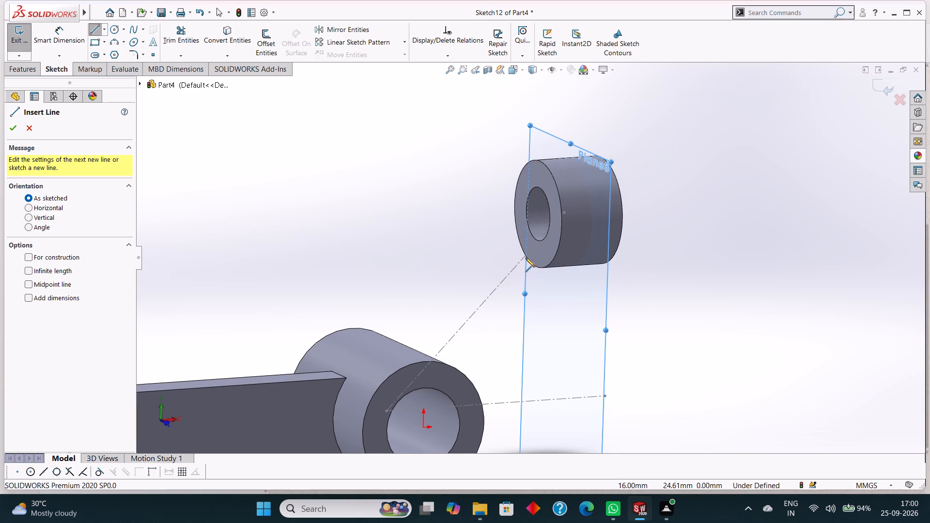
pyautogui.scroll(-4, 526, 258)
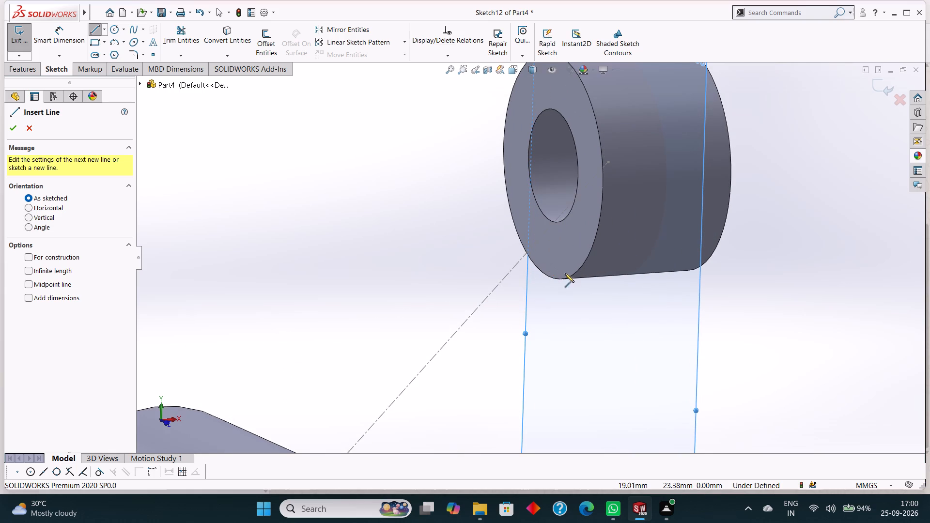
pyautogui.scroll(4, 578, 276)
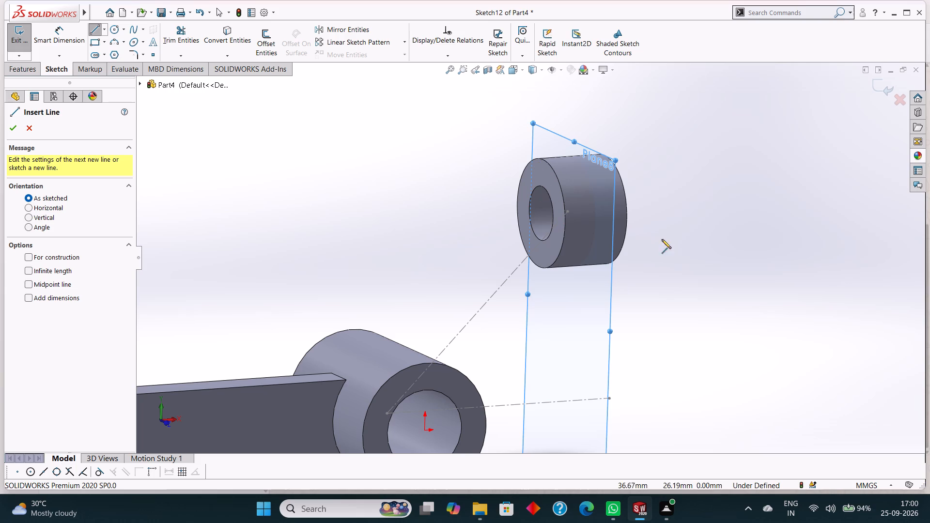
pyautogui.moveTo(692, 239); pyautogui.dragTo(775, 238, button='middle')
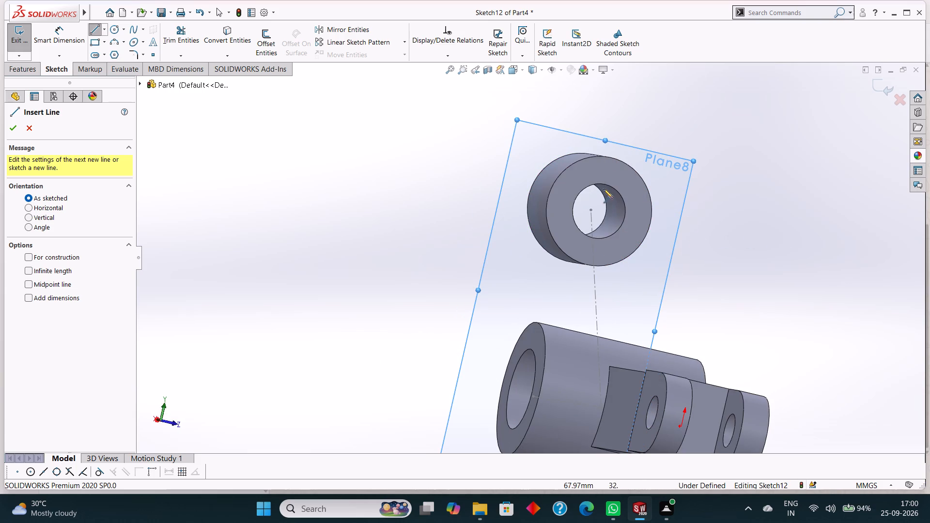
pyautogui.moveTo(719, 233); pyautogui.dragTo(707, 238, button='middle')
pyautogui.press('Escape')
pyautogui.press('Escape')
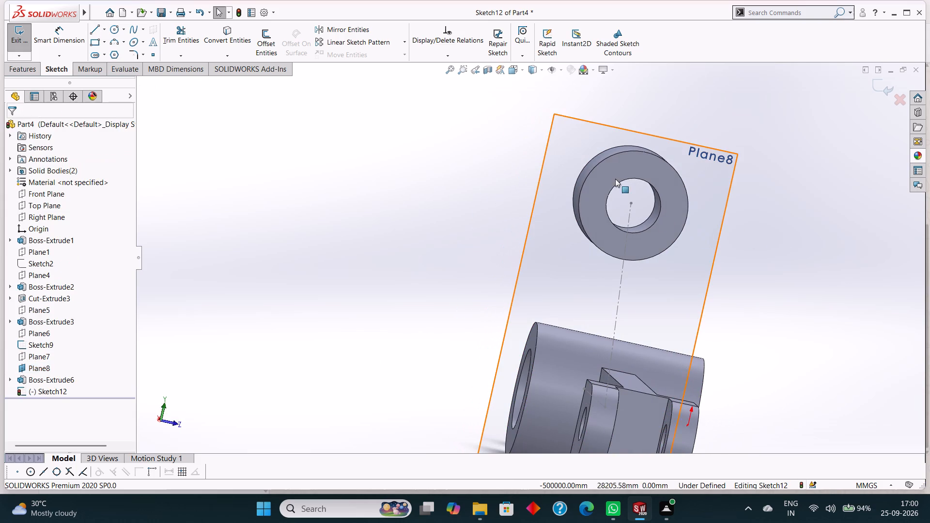
# Exit the current sketch and start a new sketch on the second boss's flat annular end face.
pyautogui.click(624, 169)
pyautogui.rightClick(631, 166)
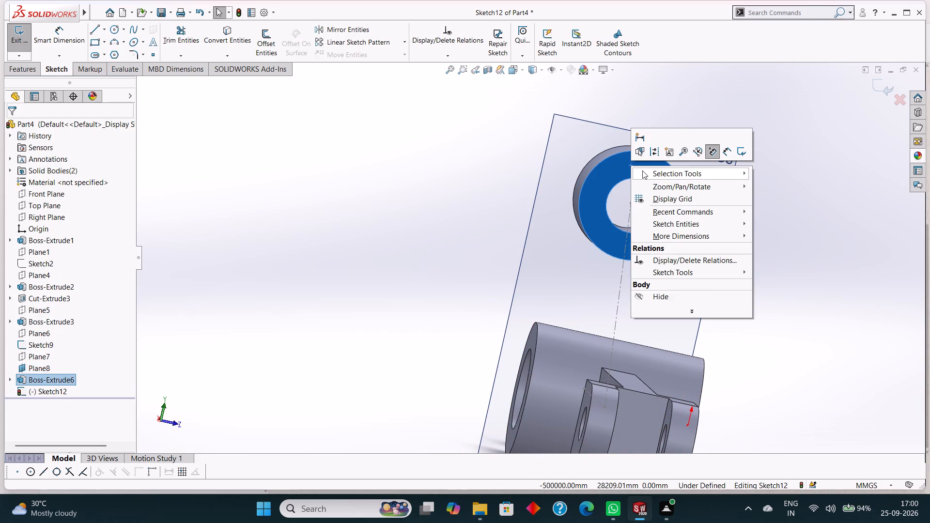
pyautogui.click(11, 36)
pyautogui.press('Escape')
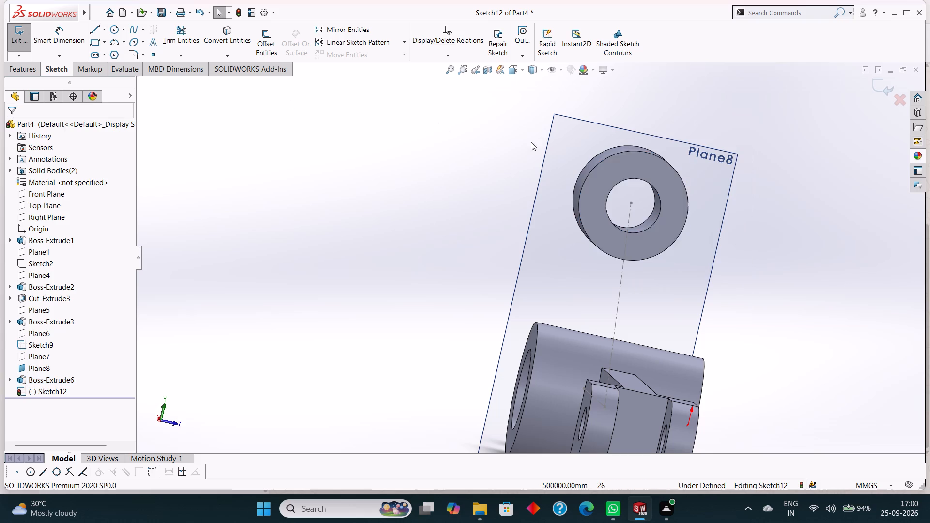
pyautogui.click(644, 162)
pyautogui.rightClick(644, 162)
pyautogui.press('Escape')
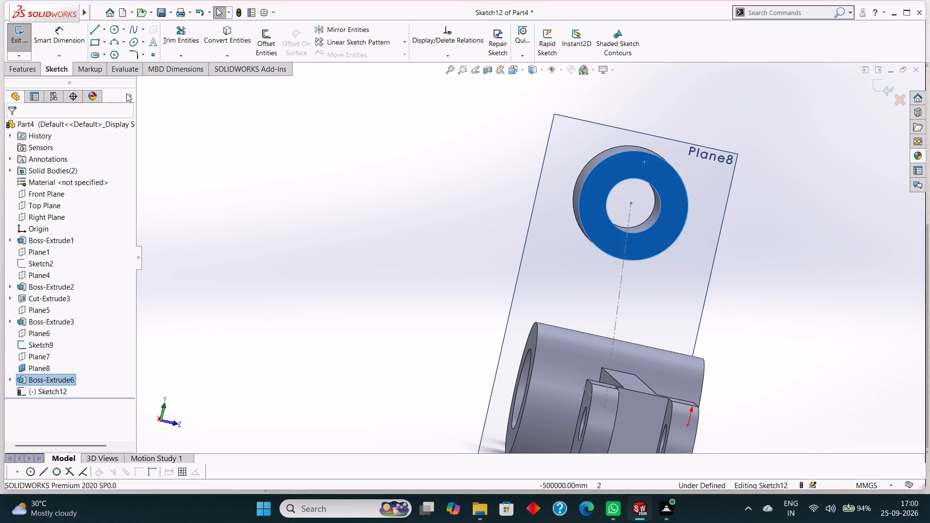
pyautogui.click(16, 39)
pyautogui.click(613, 163)
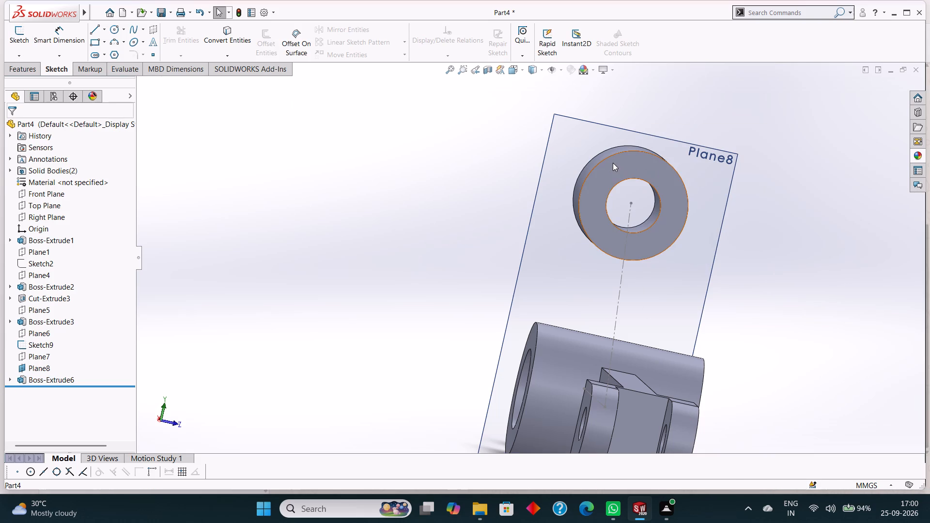
pyautogui.click(659, 132)
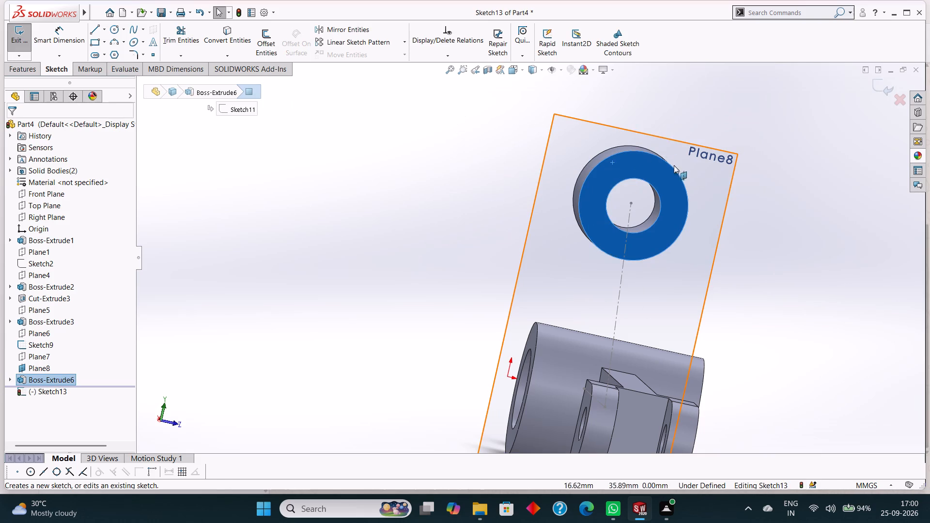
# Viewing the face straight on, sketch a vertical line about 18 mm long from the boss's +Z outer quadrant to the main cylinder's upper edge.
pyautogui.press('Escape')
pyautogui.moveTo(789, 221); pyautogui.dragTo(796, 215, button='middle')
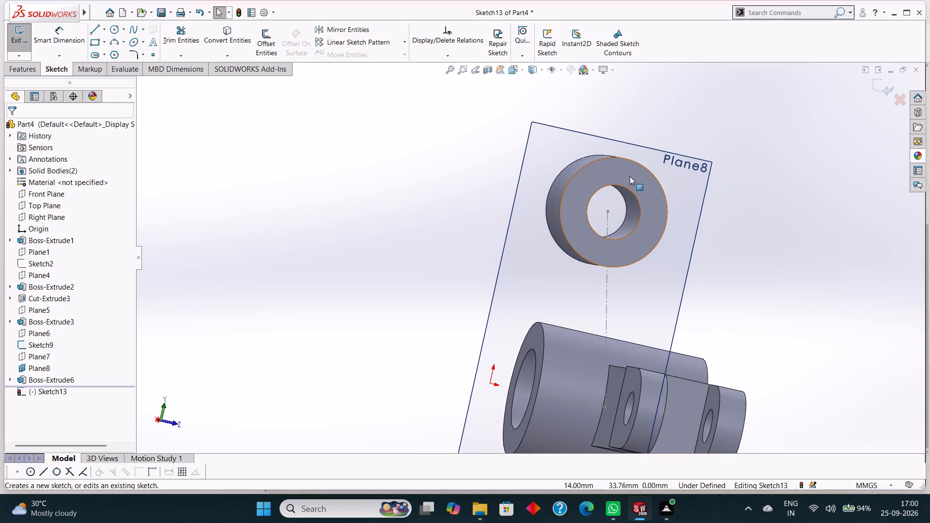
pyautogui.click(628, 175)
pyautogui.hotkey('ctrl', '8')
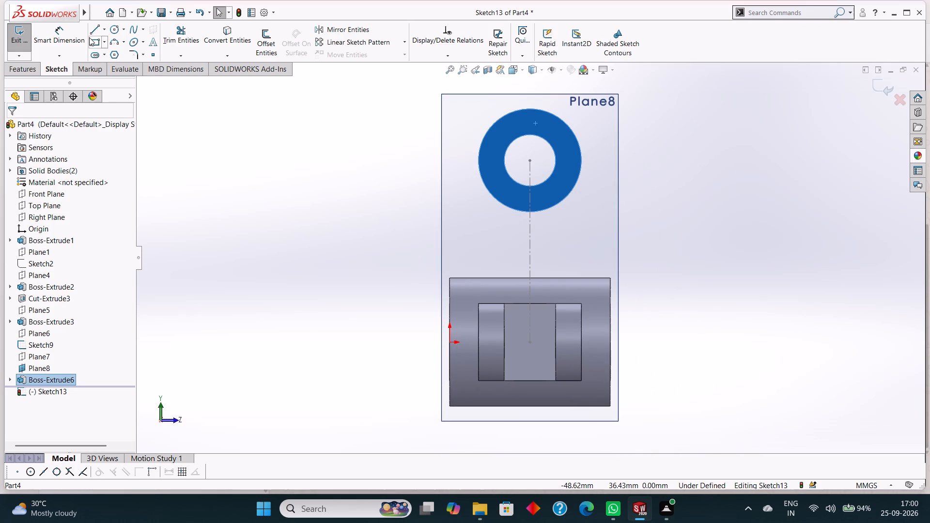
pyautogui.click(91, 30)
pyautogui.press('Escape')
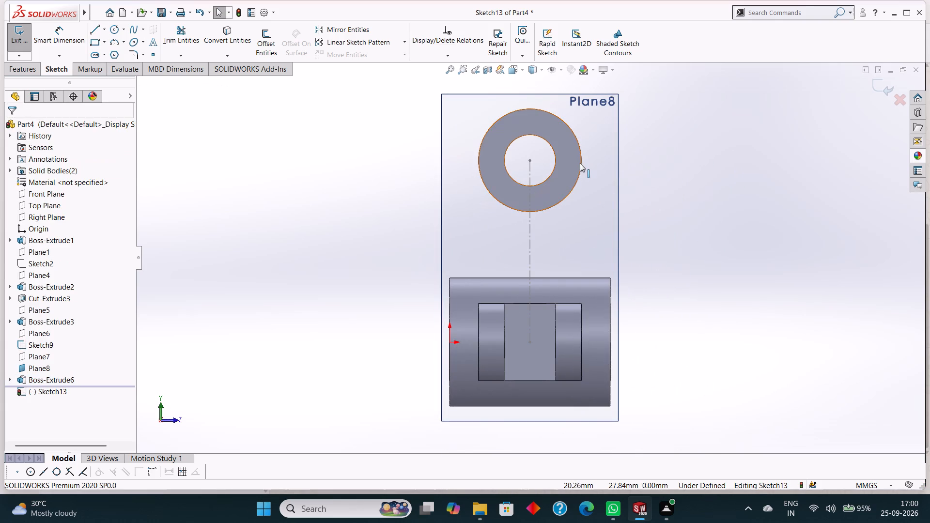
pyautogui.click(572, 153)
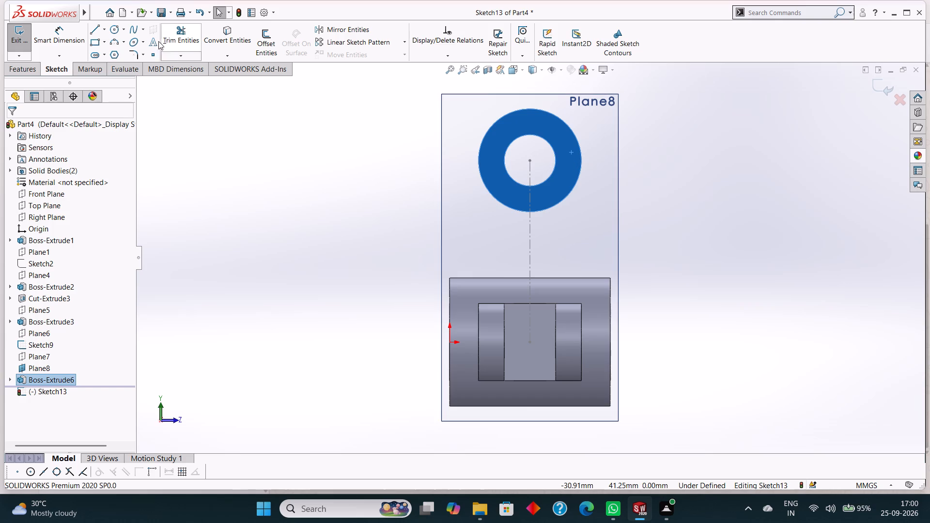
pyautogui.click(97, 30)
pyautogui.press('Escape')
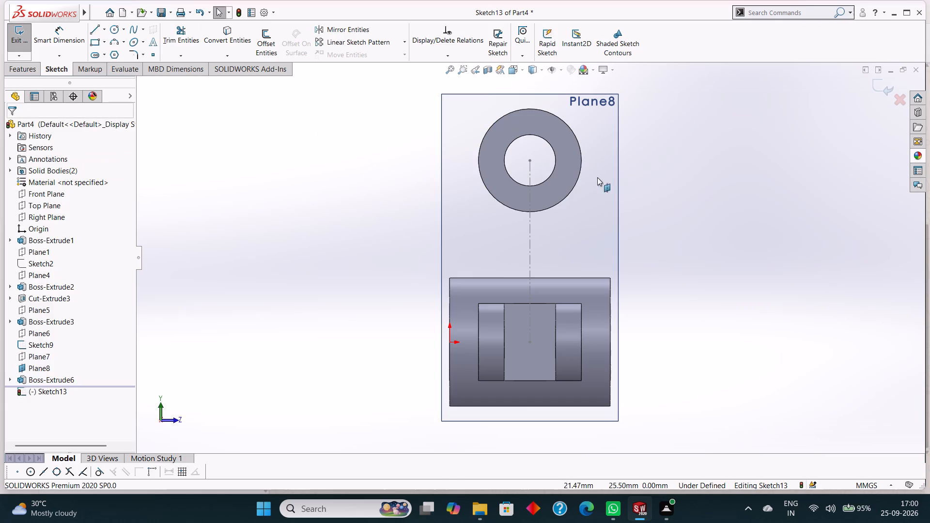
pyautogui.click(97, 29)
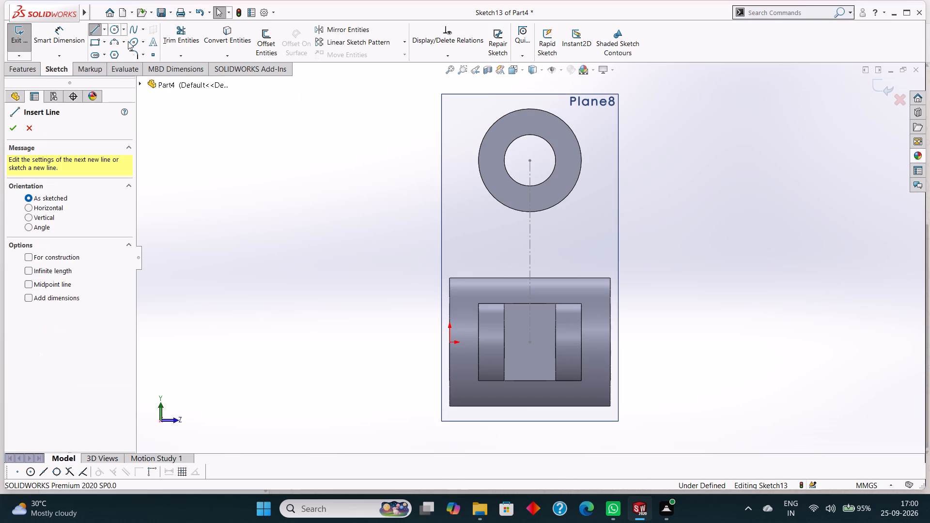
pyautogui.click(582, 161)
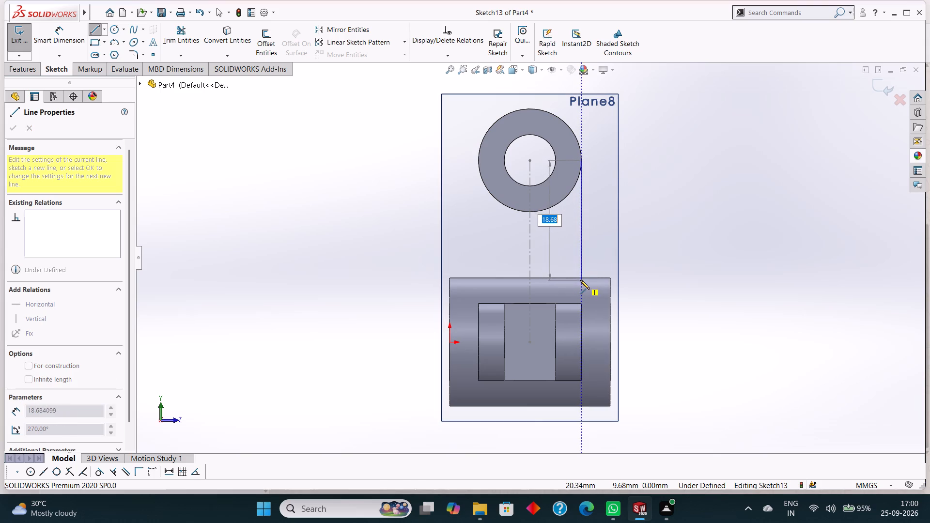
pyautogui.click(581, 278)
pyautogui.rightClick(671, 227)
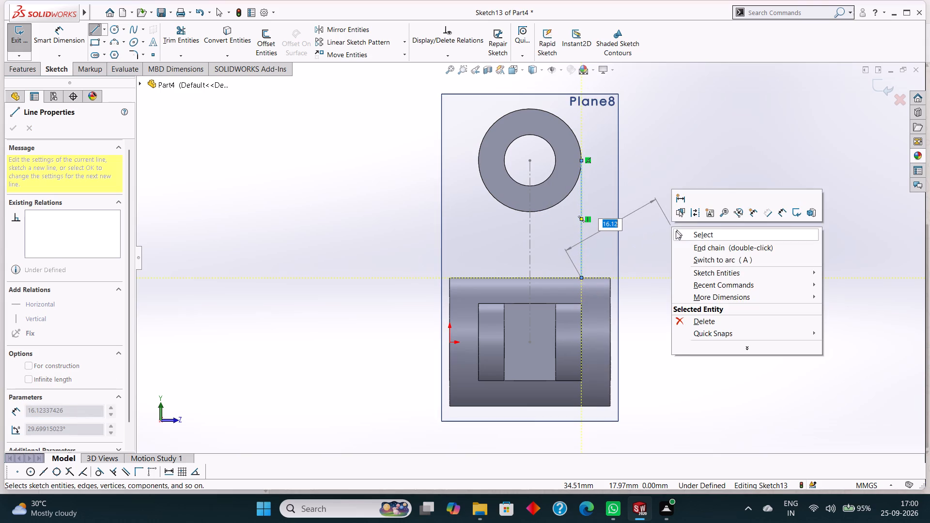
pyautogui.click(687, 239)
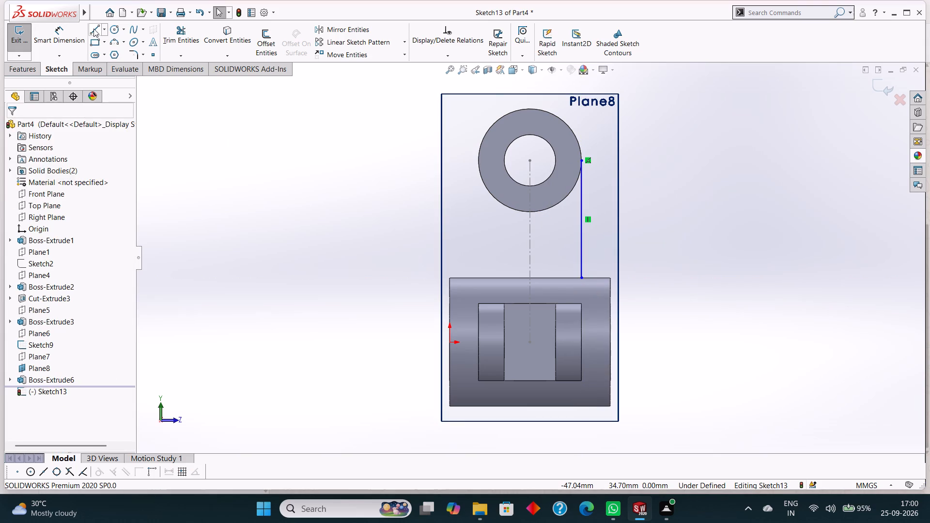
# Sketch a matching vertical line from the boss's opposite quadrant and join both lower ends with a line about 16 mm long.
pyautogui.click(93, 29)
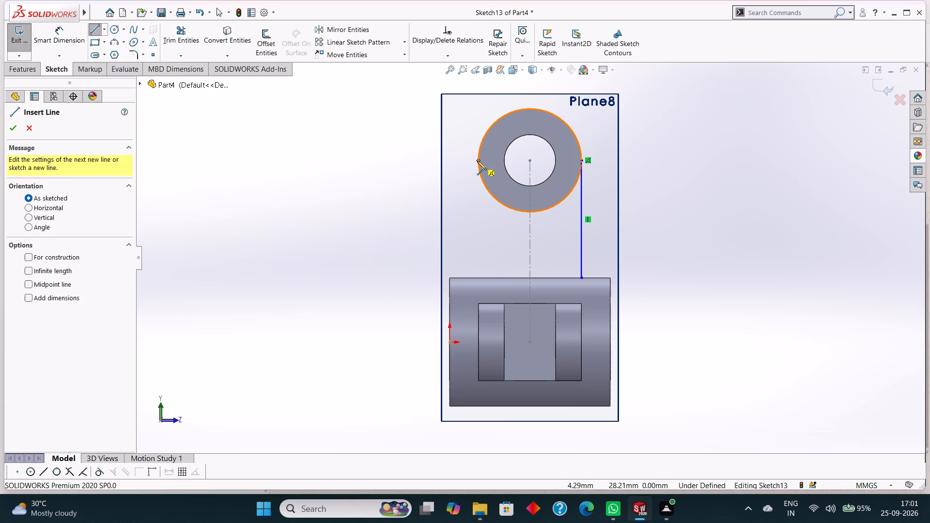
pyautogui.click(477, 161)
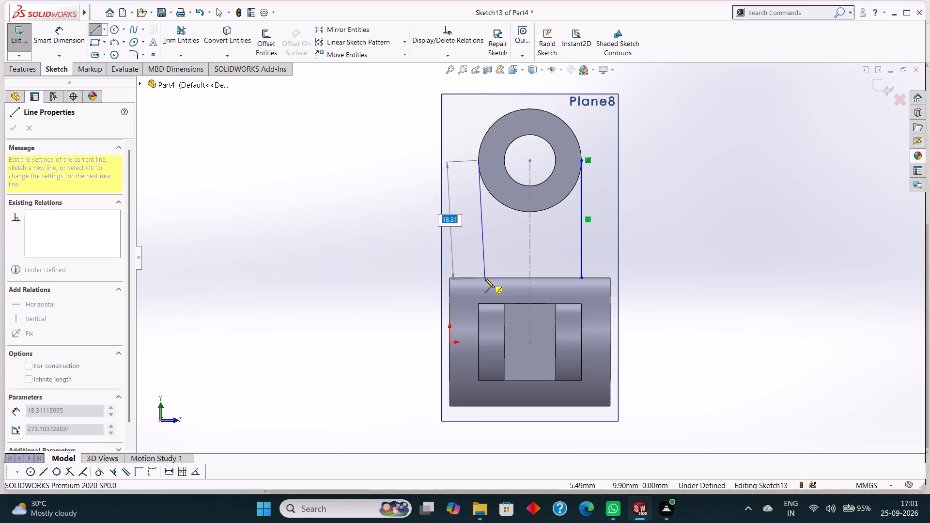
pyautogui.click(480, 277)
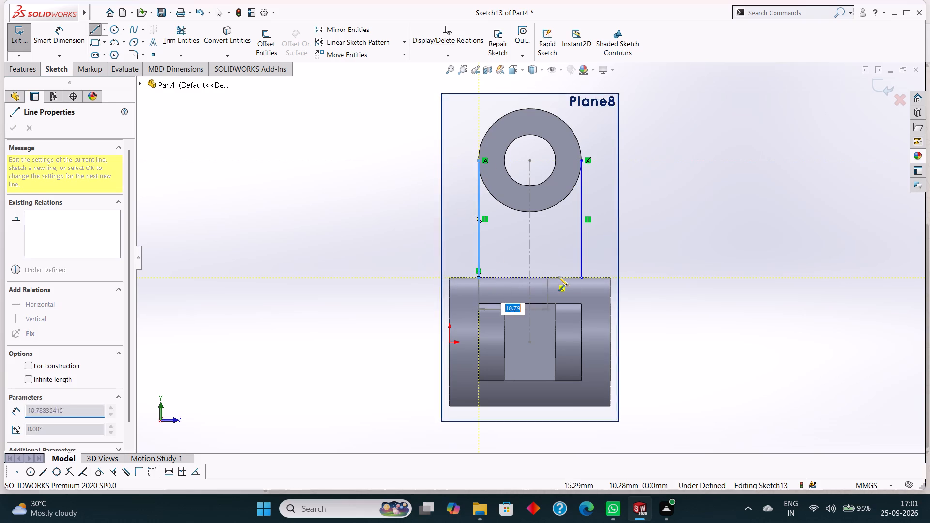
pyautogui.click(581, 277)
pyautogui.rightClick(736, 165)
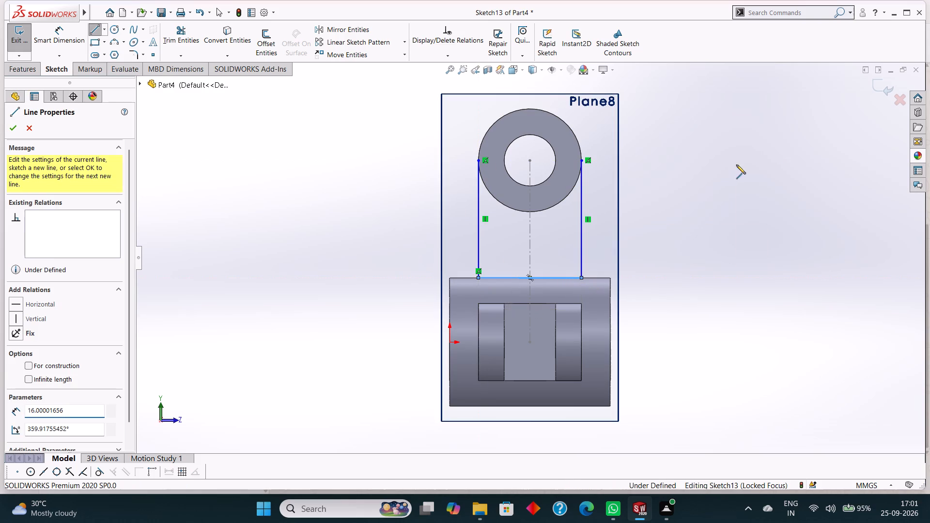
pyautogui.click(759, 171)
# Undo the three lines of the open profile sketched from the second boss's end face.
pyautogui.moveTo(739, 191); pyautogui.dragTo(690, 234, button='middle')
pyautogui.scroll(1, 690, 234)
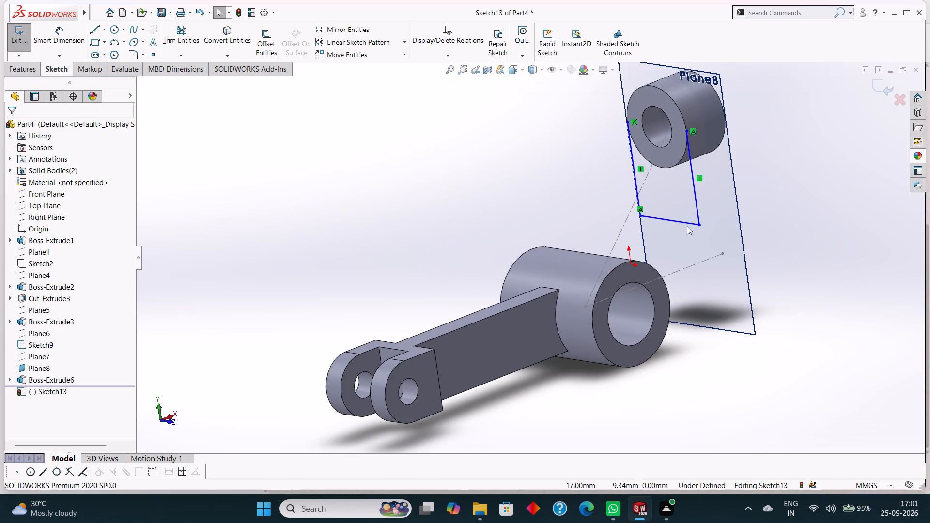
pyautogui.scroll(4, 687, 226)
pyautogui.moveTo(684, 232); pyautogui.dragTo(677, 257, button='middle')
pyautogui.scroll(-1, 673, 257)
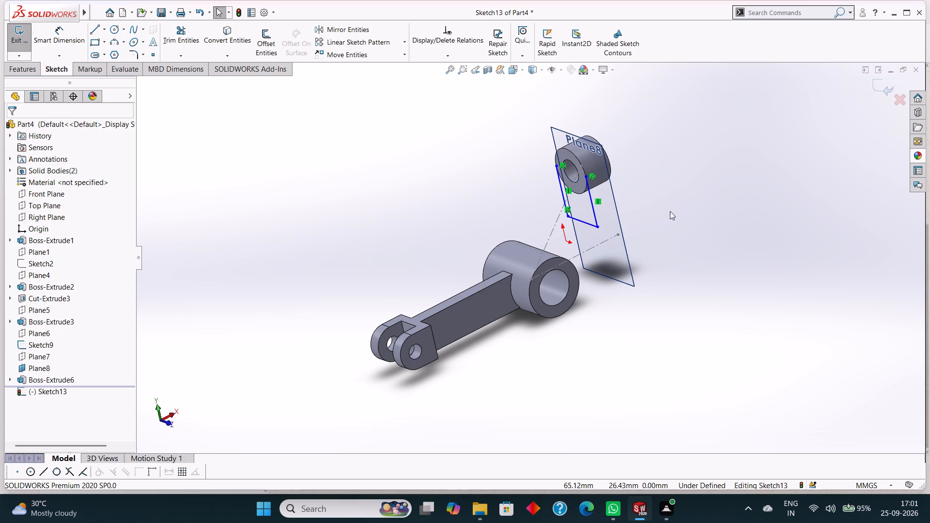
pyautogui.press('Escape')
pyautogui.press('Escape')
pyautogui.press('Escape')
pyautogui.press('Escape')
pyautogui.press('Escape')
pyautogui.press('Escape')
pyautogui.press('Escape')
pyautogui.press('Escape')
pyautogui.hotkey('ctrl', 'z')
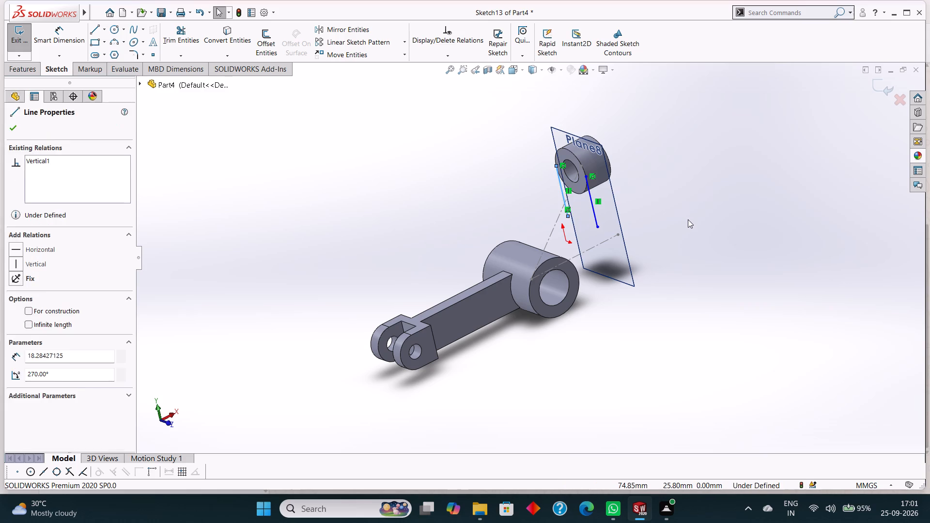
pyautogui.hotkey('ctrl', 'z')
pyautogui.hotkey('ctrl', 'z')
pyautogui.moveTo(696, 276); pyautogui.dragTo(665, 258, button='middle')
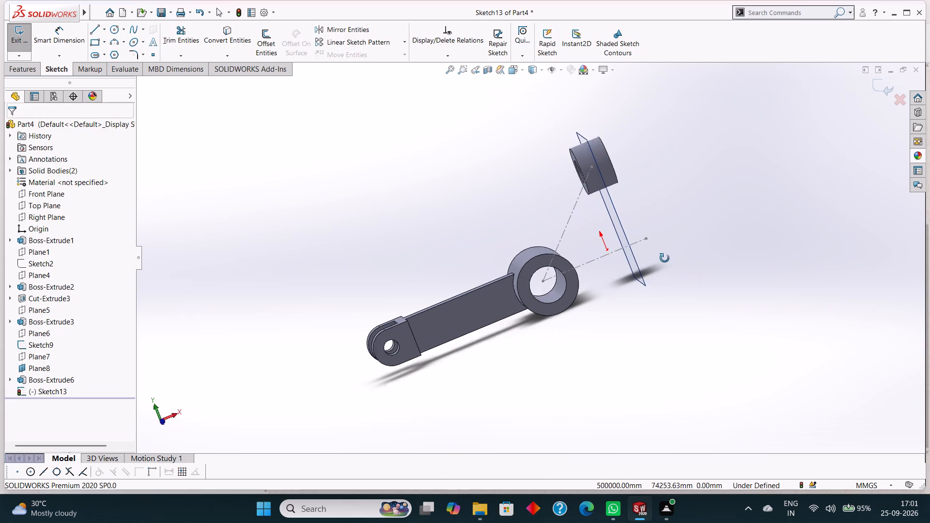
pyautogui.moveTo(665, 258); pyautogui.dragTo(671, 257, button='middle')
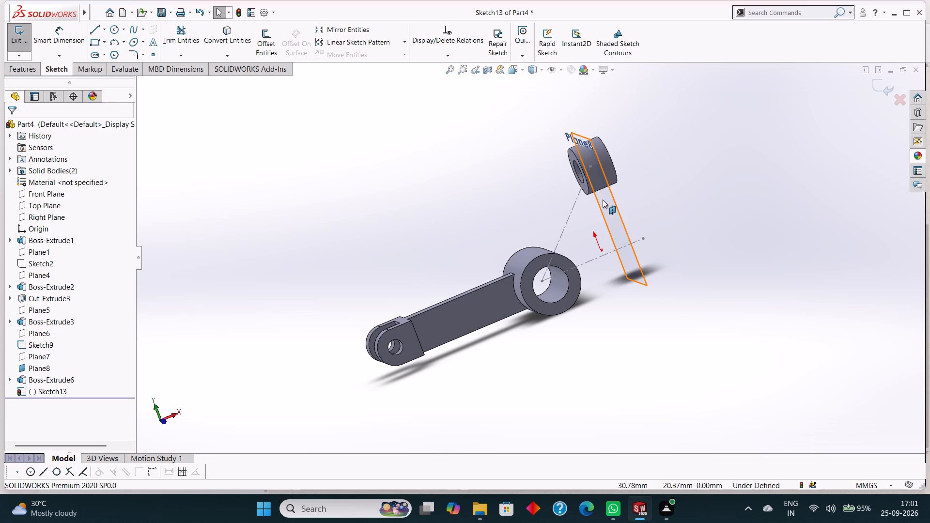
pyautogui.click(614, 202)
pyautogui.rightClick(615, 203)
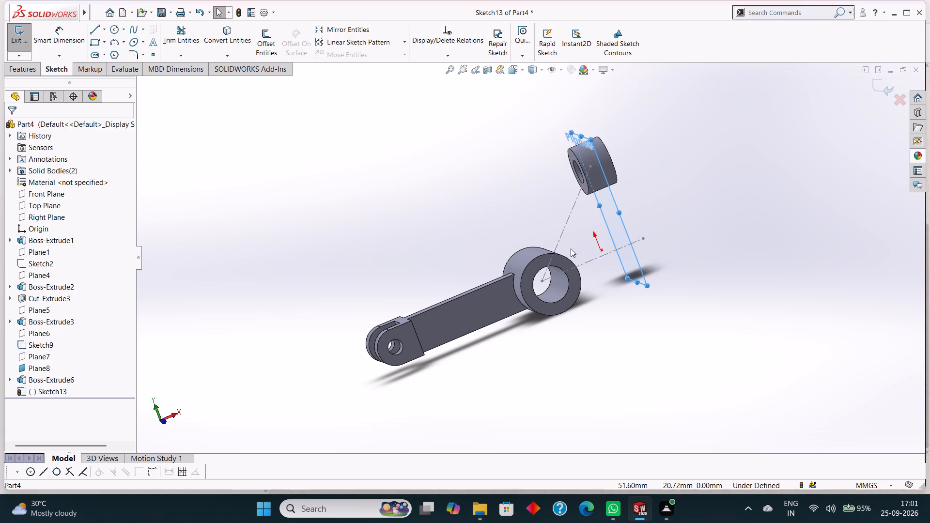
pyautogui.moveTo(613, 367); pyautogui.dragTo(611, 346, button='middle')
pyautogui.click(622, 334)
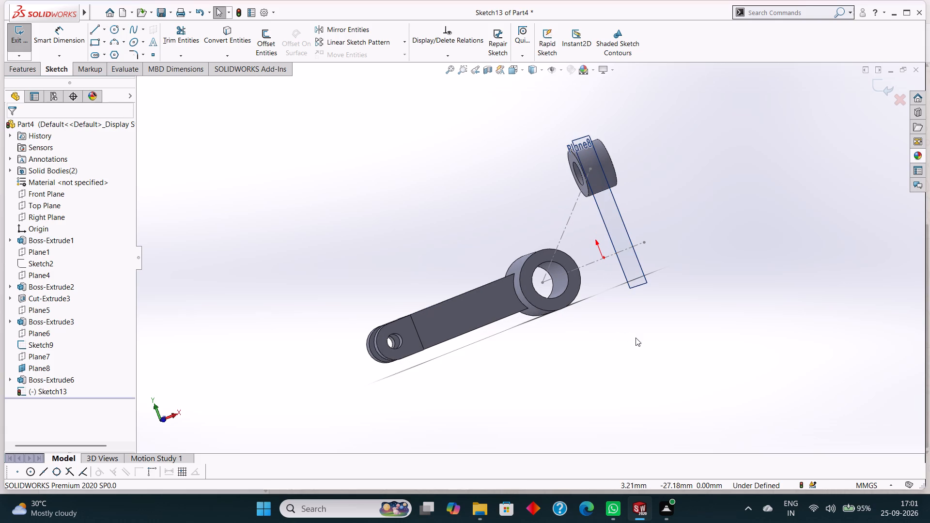
# Hide Plane8, the reference plane at the second boss.
pyautogui.moveTo(635, 338); pyautogui.dragTo(634, 355, button='middle')
pyautogui.scroll(1, 563, 273)
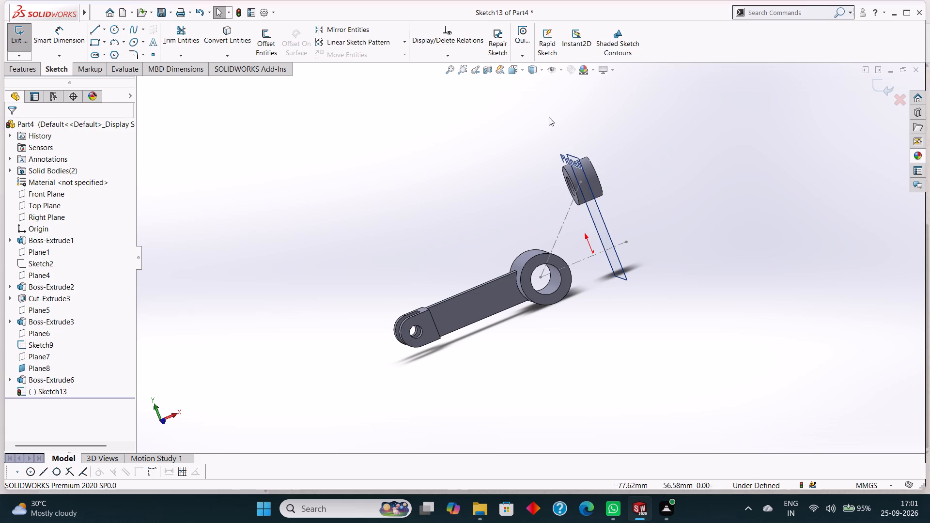
pyautogui.rightClick(570, 157)
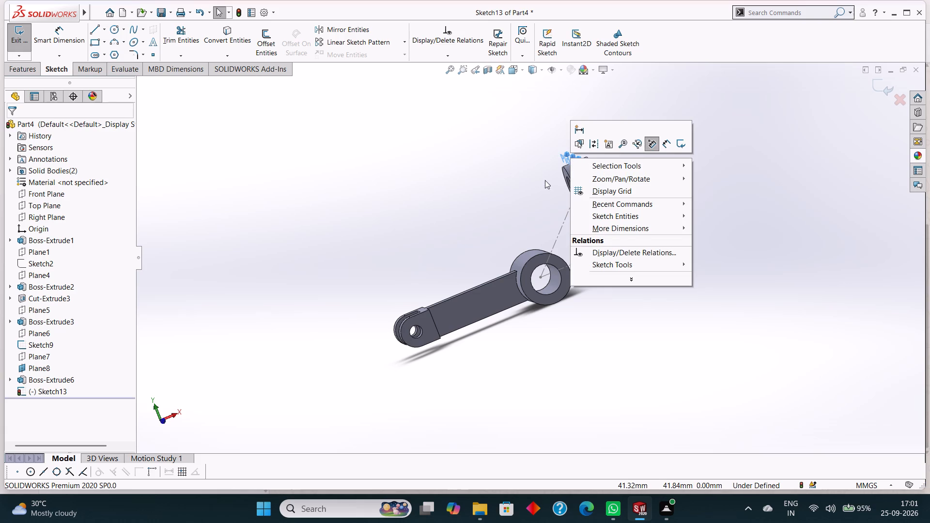
pyautogui.press('Escape')
pyautogui.press('Escape')
pyautogui.rightClick(598, 210)
pyautogui.press('Escape')
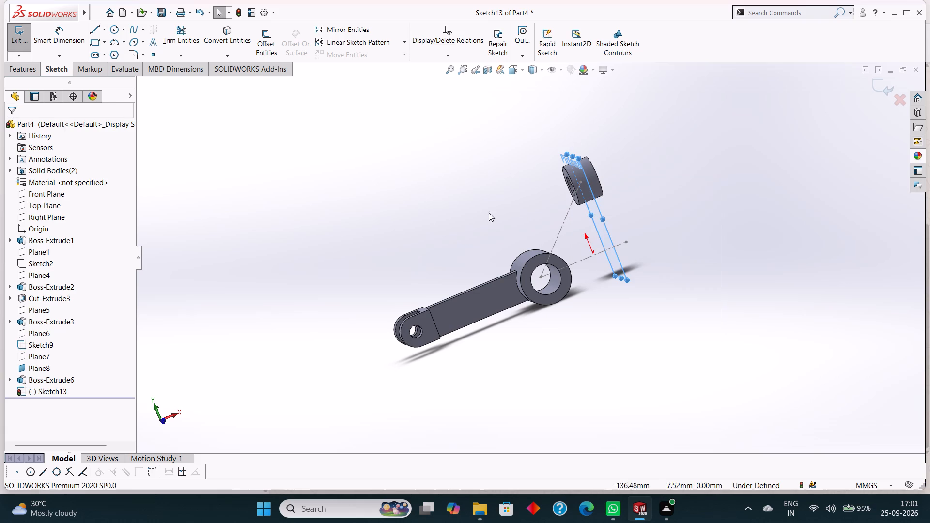
pyautogui.click(40, 367)
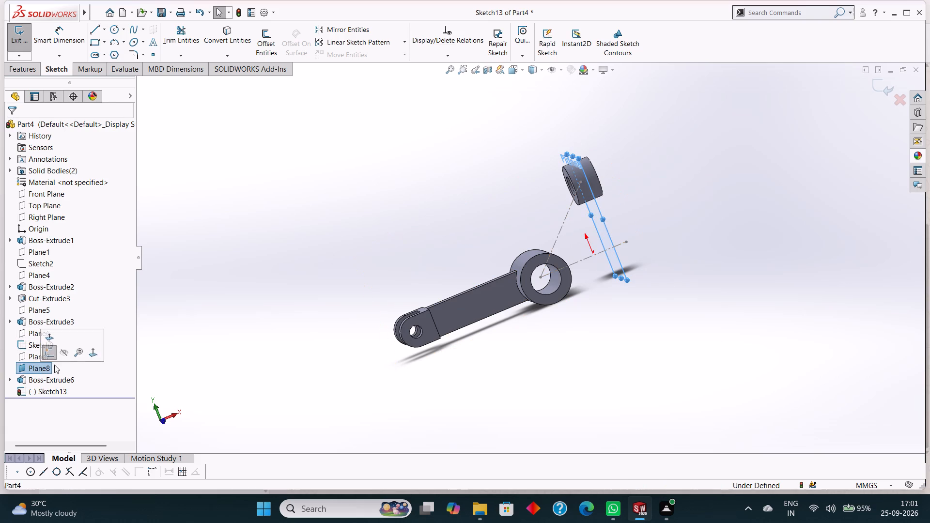
pyautogui.press('Escape')
pyautogui.press('Escape')
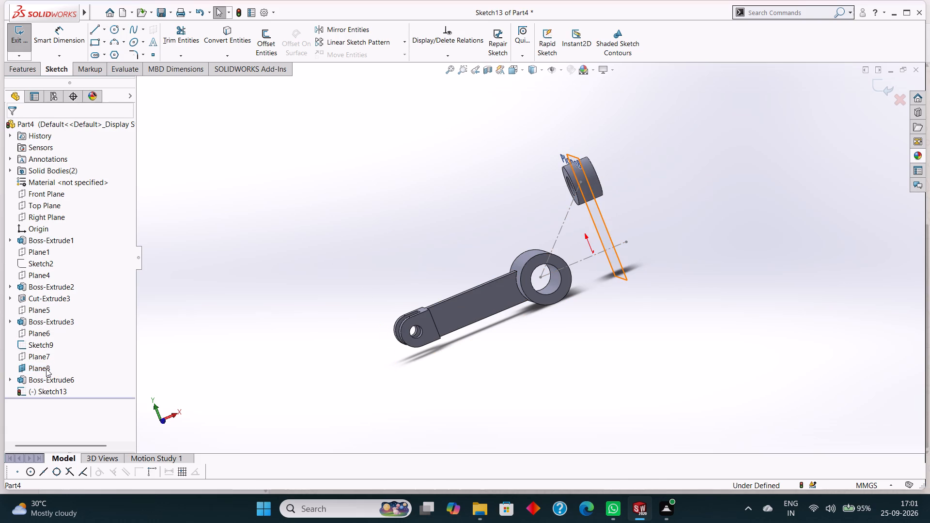
pyautogui.click(46, 369)
pyautogui.click(67, 352)
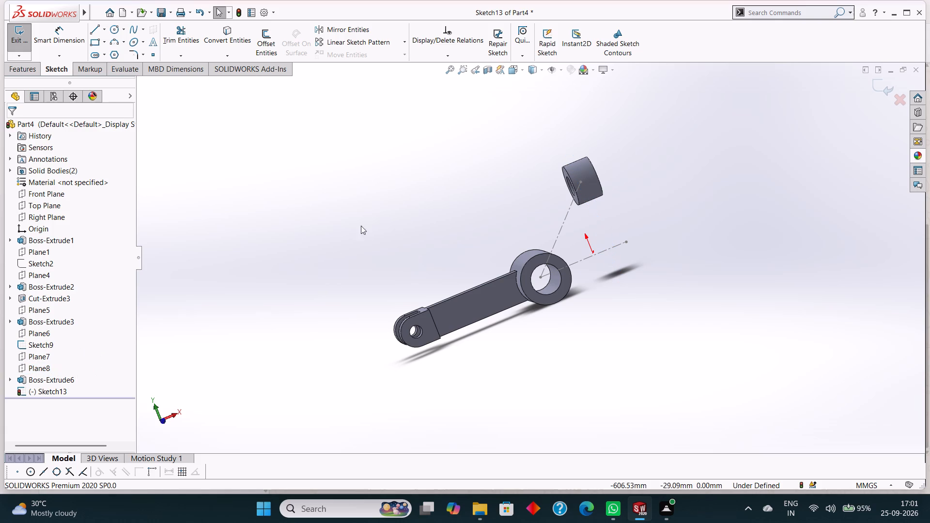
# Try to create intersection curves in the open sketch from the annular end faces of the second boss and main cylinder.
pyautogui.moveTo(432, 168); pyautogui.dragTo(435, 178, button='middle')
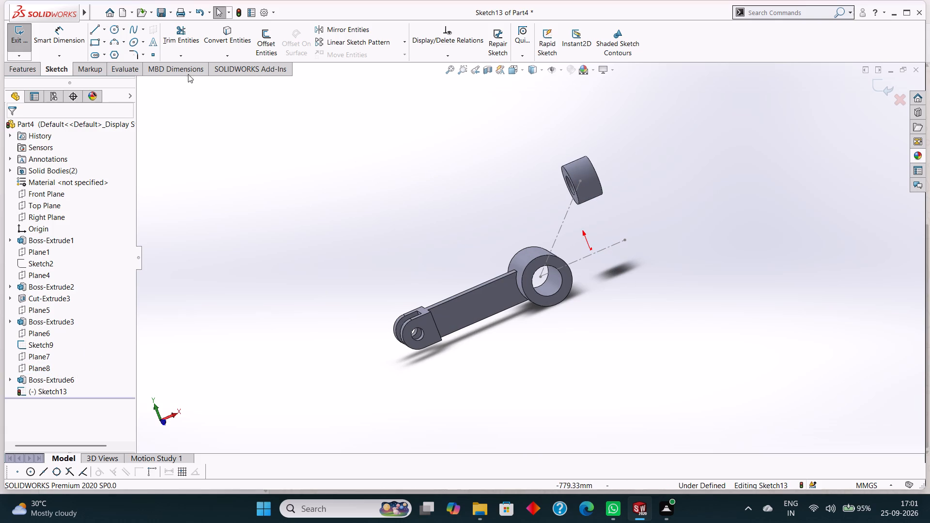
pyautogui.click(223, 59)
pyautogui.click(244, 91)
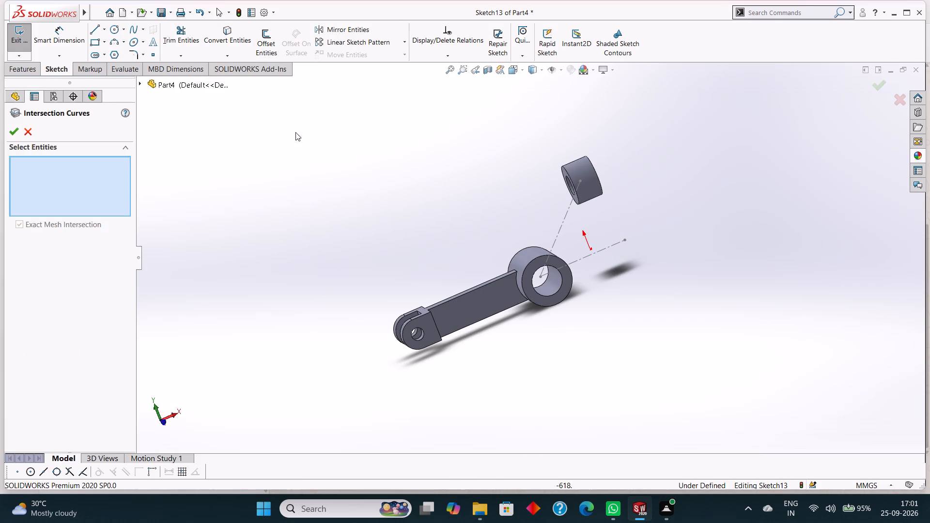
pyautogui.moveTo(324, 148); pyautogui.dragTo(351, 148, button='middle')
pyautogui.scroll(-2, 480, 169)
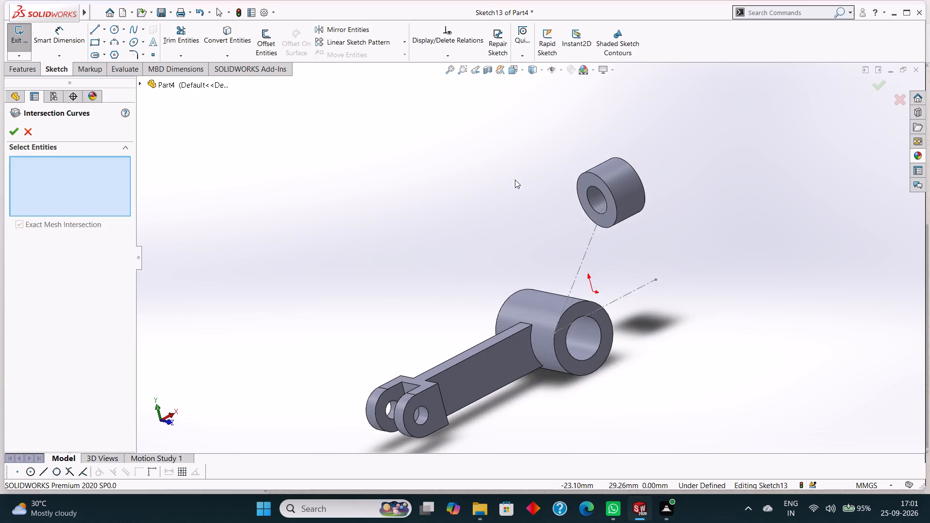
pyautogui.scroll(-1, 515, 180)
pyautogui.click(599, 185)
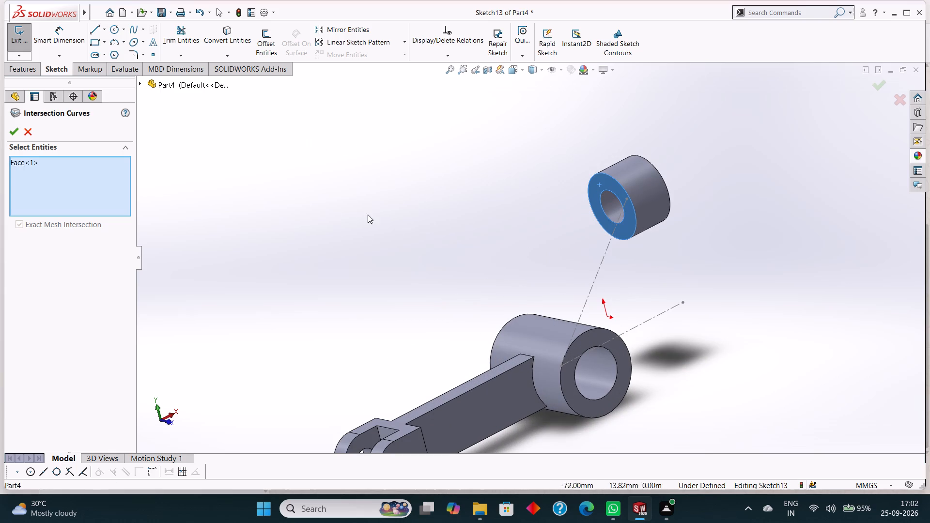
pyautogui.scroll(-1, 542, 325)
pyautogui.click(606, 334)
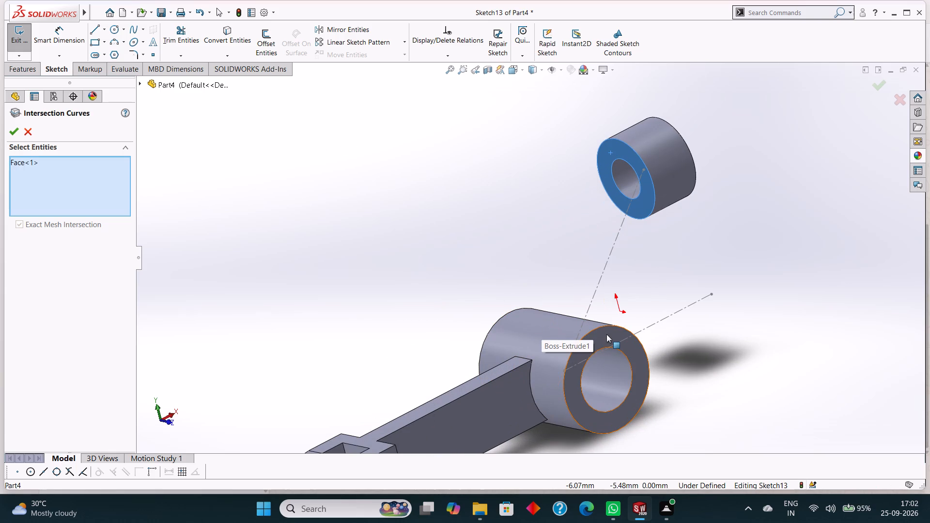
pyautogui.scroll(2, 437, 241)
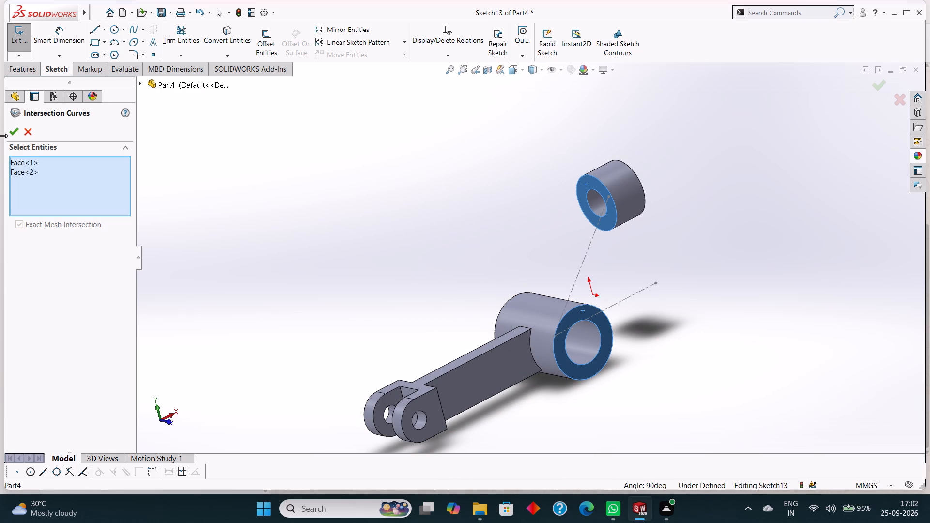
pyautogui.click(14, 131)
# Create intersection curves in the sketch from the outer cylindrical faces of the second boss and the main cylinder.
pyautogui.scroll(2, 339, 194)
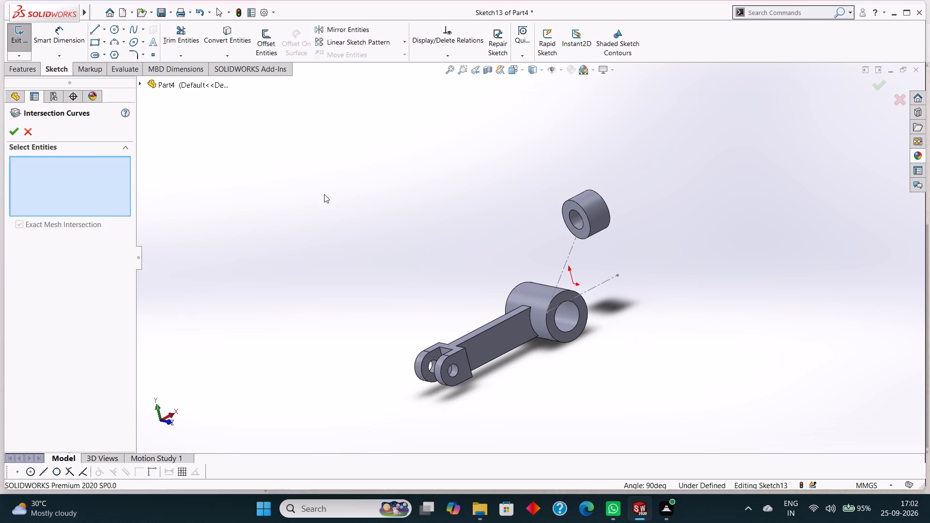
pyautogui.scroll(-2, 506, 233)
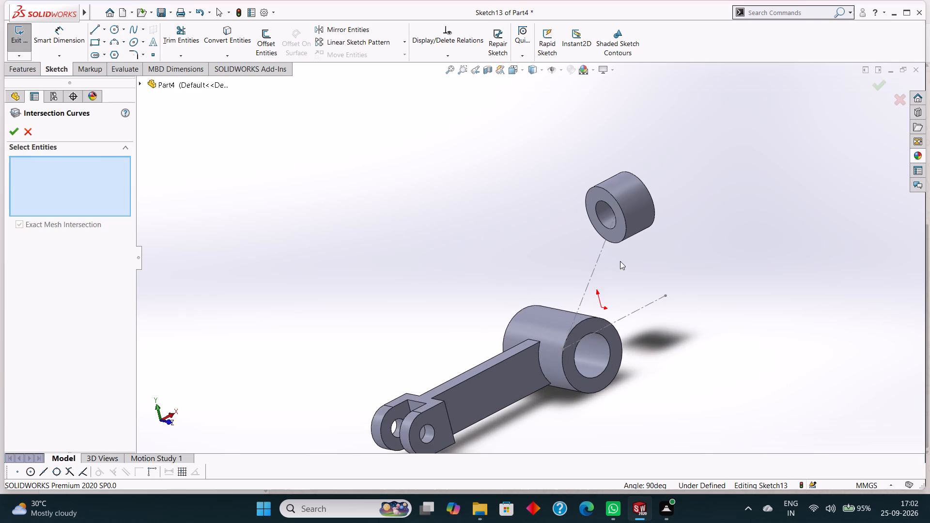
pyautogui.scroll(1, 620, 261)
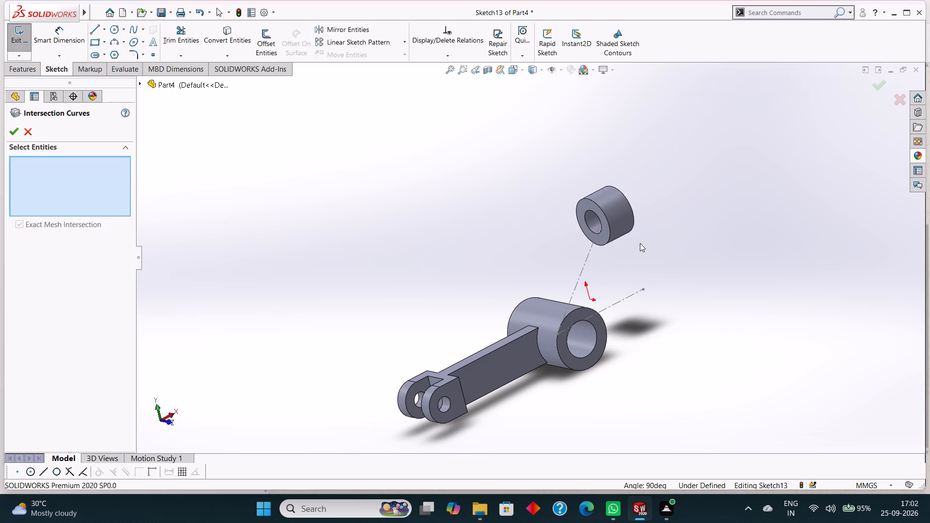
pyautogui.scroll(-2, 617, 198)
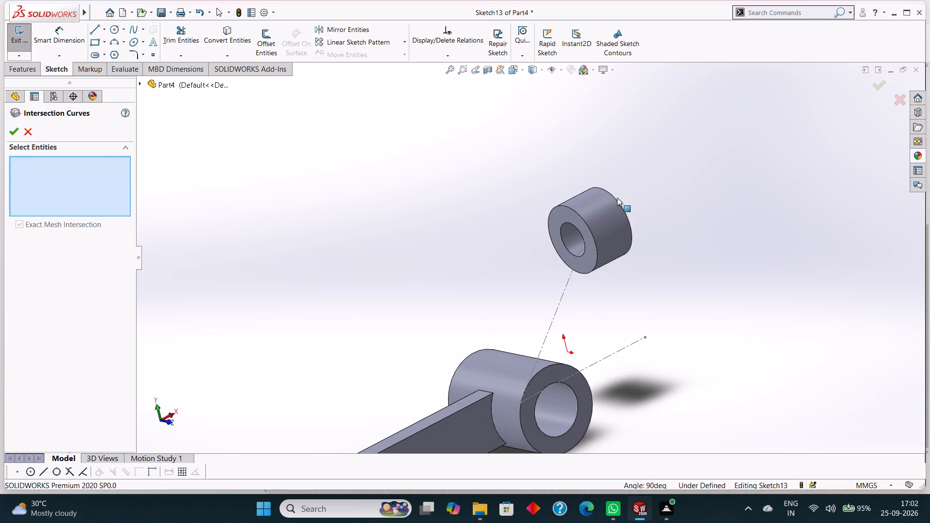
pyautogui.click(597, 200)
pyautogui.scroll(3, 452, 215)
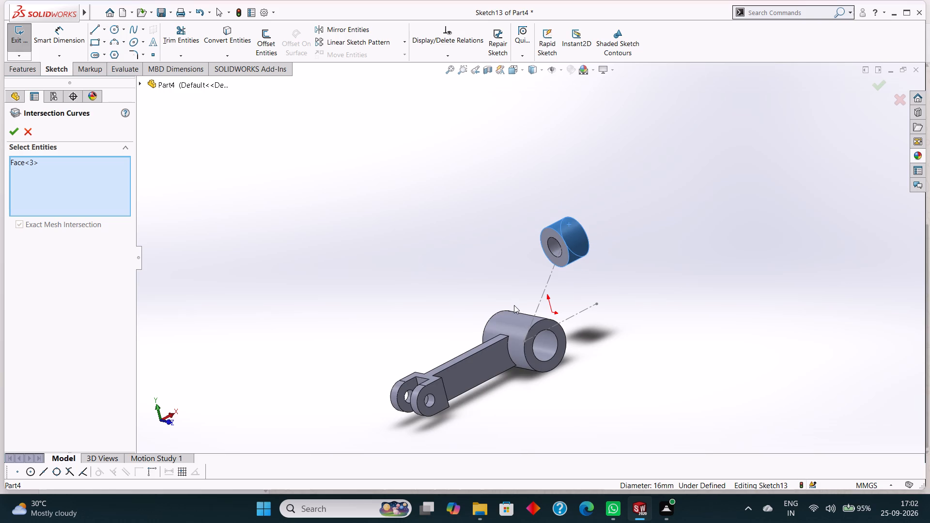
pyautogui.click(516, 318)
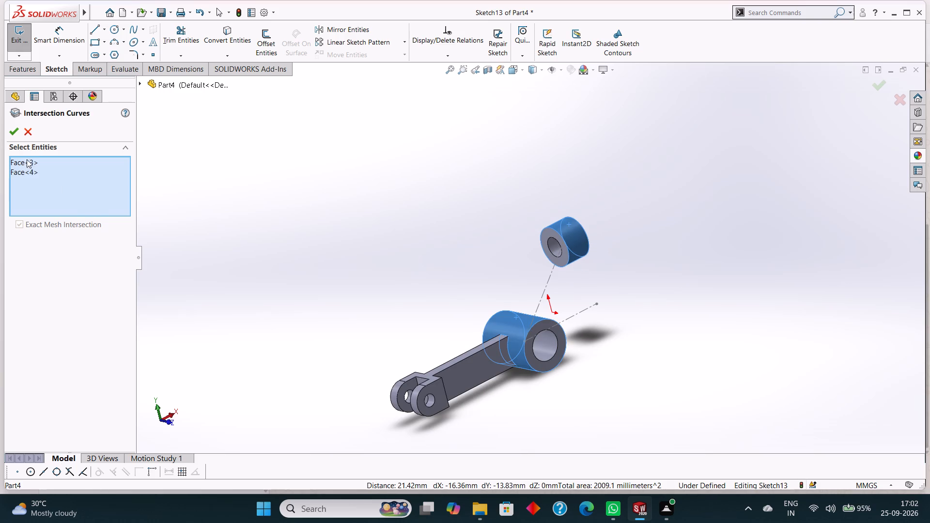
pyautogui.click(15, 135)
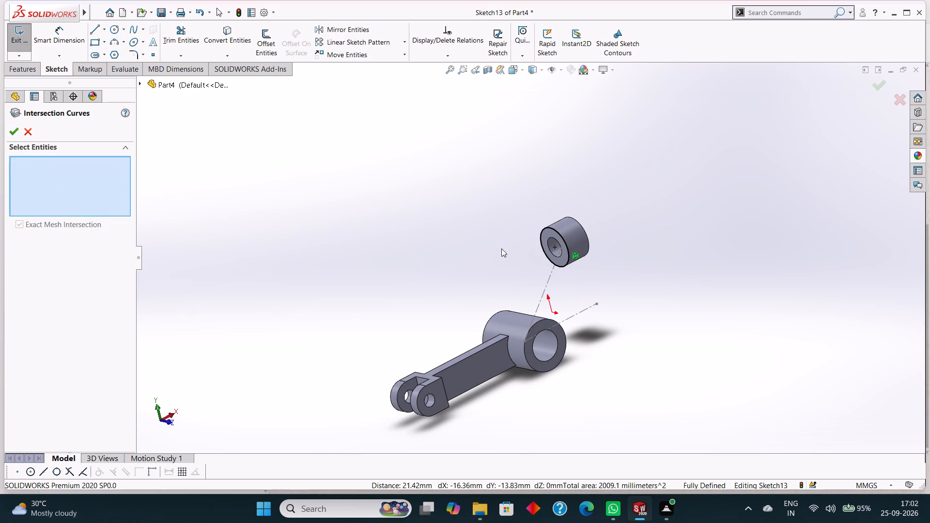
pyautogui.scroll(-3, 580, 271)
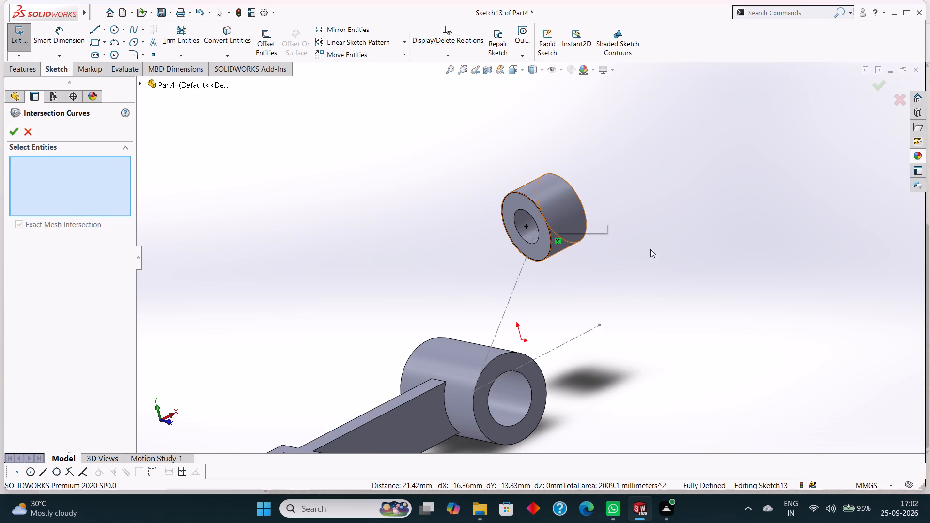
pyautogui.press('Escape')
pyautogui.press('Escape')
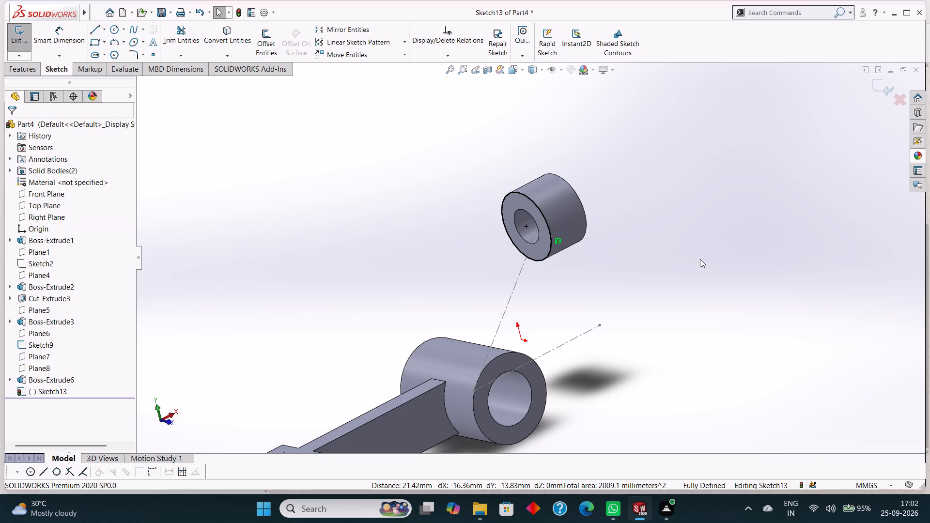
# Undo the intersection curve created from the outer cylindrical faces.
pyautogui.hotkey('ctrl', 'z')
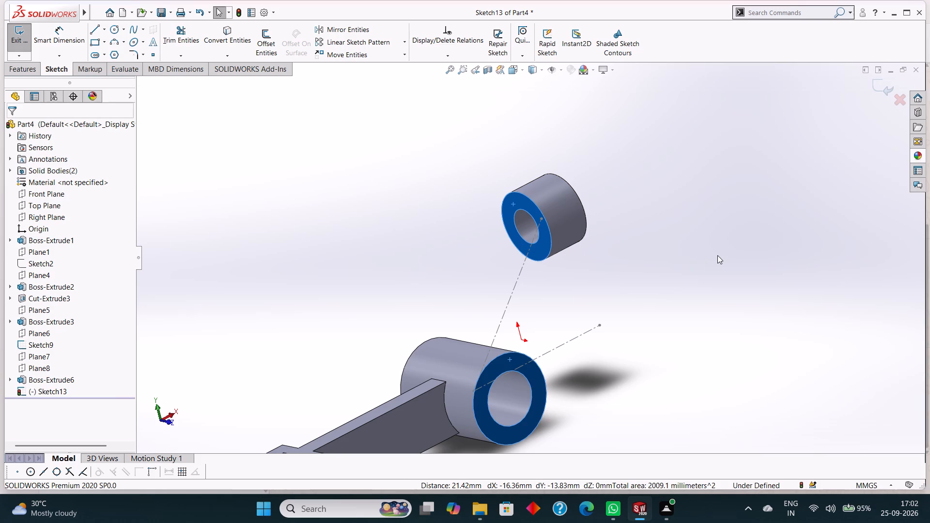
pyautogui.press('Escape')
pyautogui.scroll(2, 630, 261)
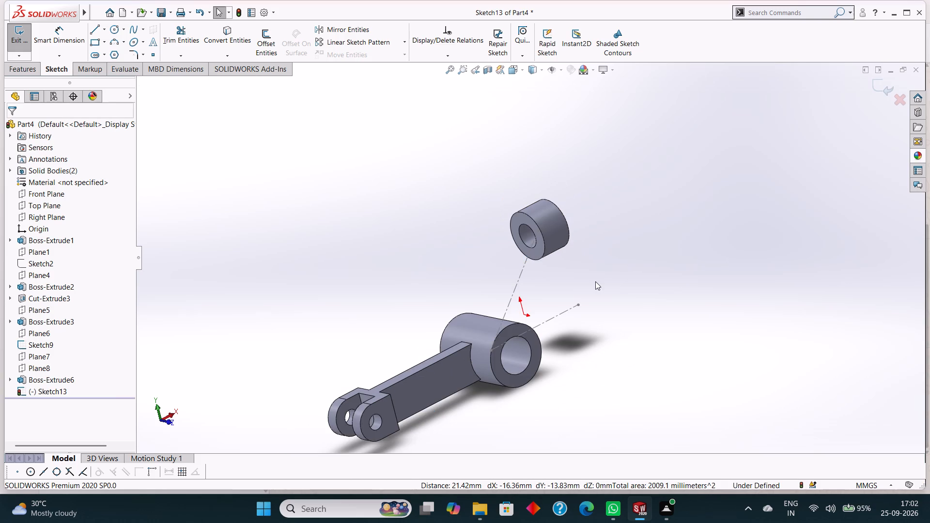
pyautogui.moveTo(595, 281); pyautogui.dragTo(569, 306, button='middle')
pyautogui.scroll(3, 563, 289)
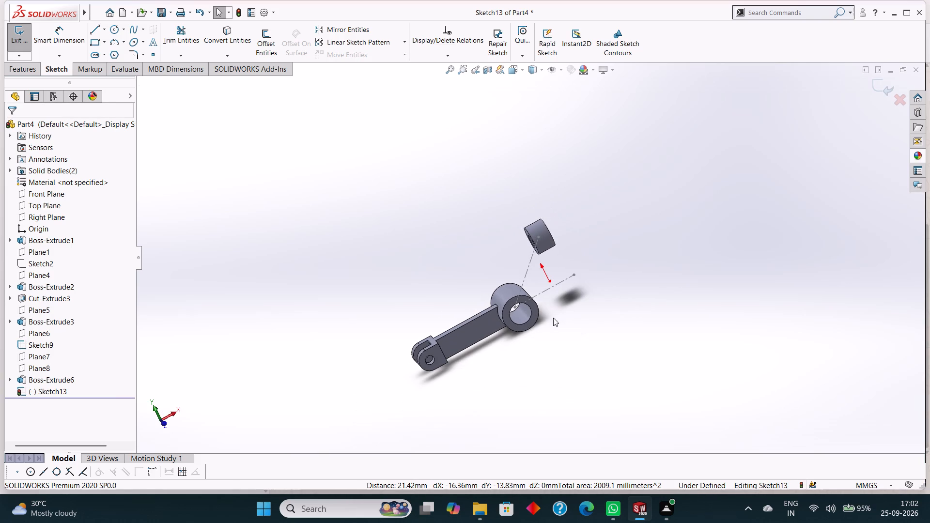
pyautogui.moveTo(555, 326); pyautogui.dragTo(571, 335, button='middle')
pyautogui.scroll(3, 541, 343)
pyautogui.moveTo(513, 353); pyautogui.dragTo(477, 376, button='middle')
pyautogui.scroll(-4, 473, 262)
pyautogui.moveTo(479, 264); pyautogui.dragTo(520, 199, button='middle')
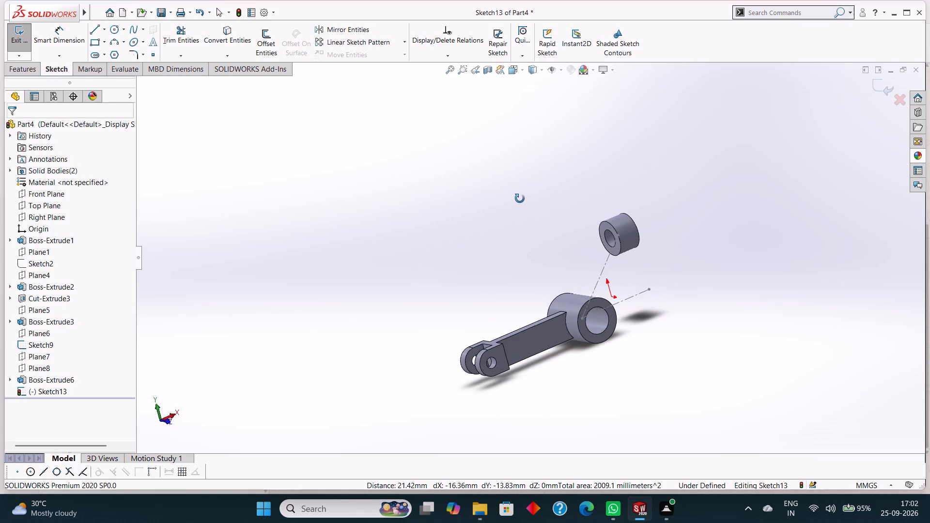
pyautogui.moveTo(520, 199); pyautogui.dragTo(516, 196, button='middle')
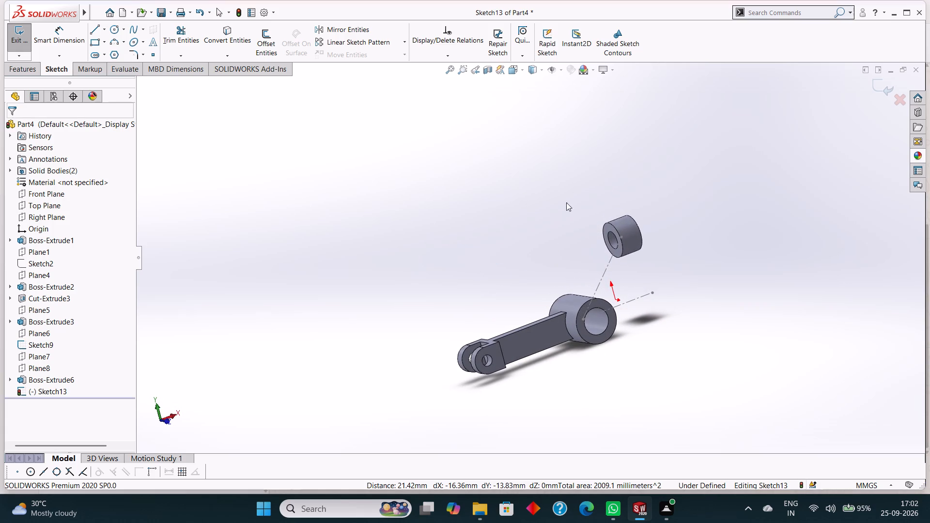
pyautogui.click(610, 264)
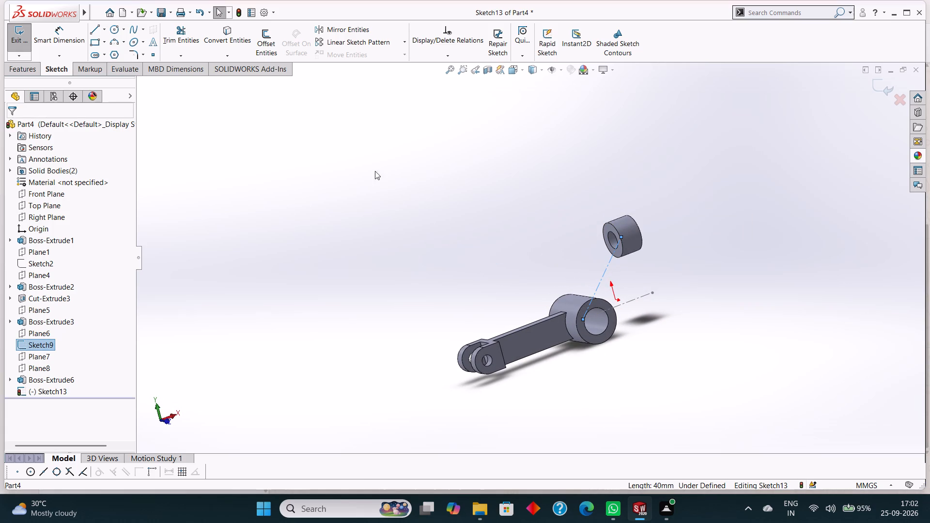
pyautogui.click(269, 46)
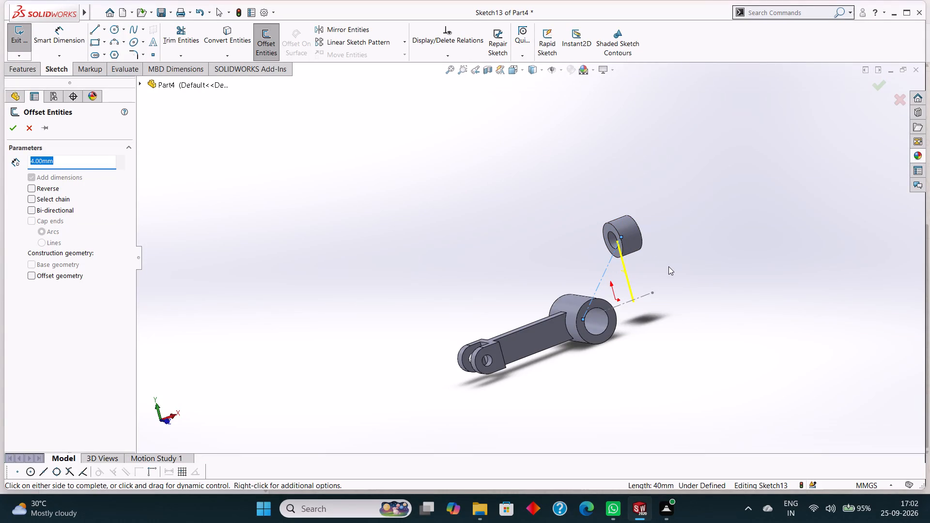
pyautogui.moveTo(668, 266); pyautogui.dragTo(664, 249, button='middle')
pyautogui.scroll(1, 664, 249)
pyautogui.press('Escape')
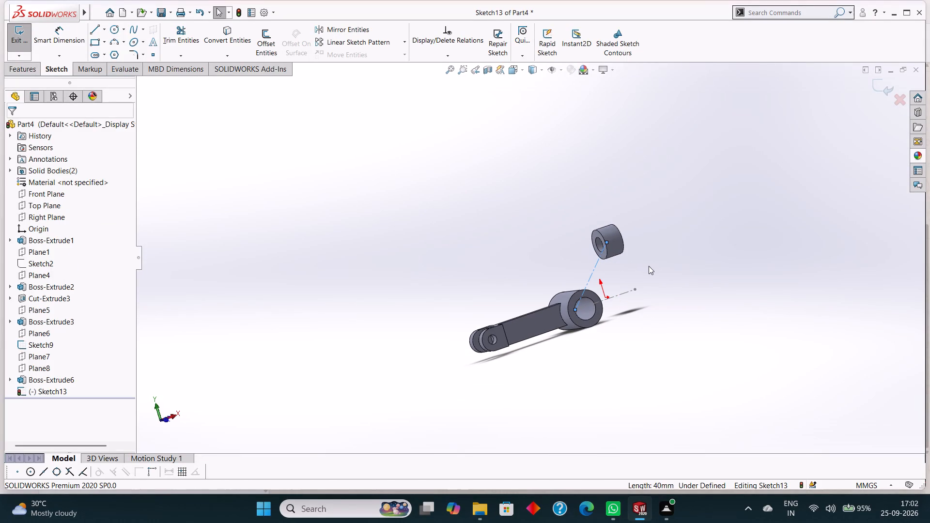
# Examine the second boss and the inclined centre line linking it to the main cylinder from several angles and up close.
pyautogui.moveTo(649, 266); pyautogui.dragTo(664, 263, button='middle')
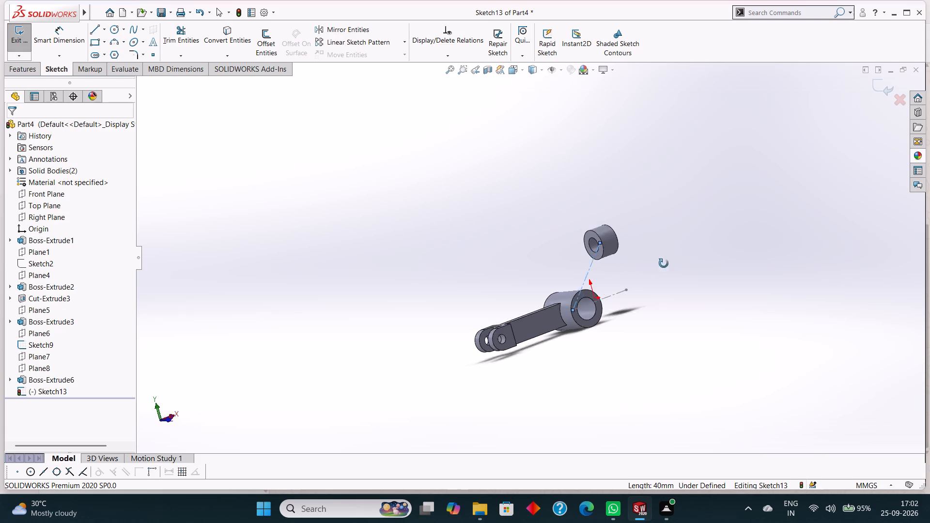
pyautogui.moveTo(664, 263); pyautogui.dragTo(647, 243, button='middle')
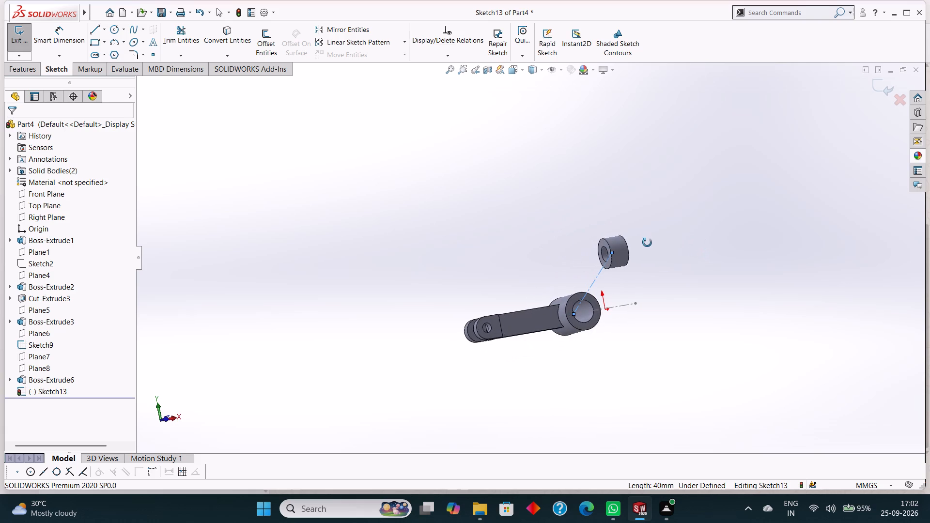
pyautogui.moveTo(647, 243); pyautogui.dragTo(640, 266, button='middle')
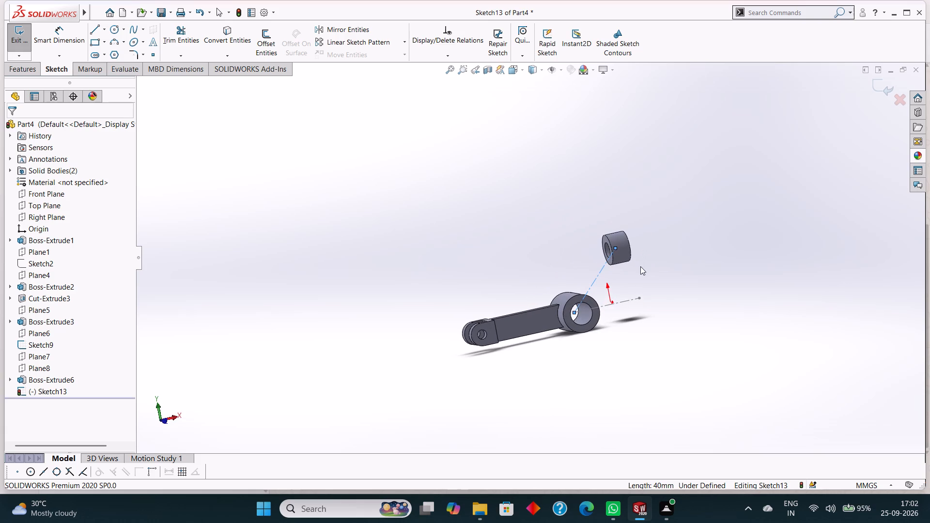
pyautogui.moveTo(619, 288); pyautogui.dragTo(626, 282, button='middle')
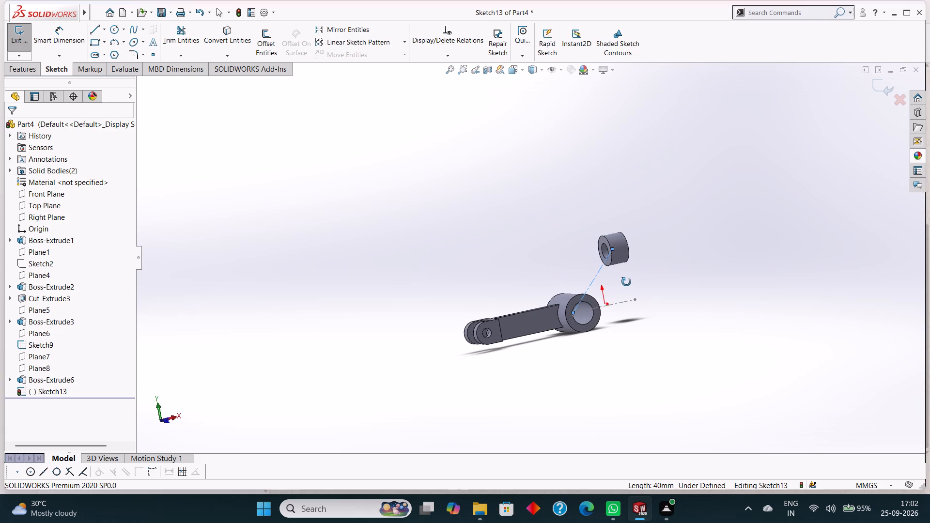
pyautogui.moveTo(626, 282); pyautogui.dragTo(610, 296, button='middle')
pyautogui.scroll(-4, 610, 296)
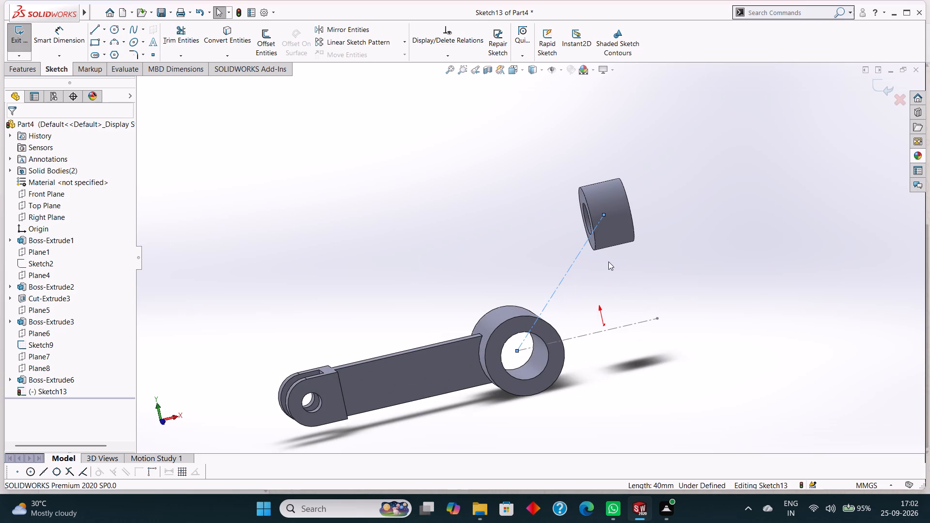
pyautogui.scroll(-3, 593, 247)
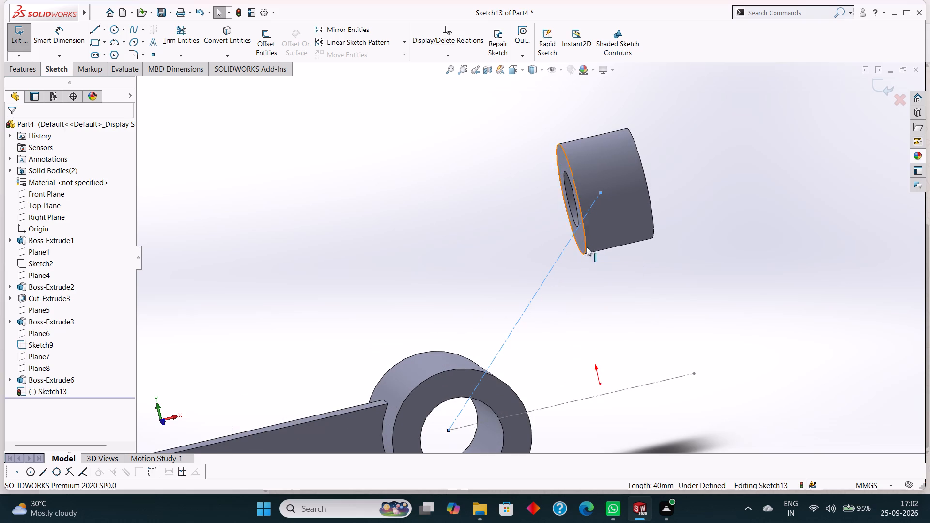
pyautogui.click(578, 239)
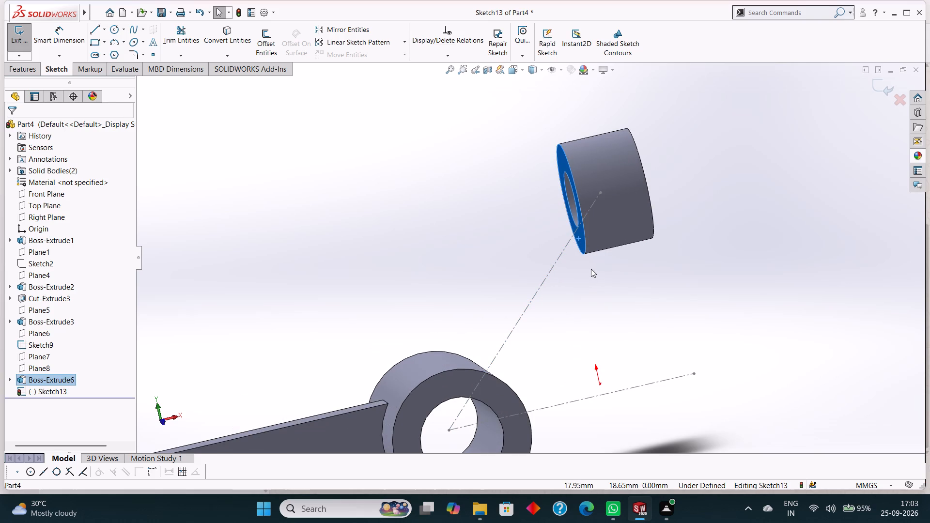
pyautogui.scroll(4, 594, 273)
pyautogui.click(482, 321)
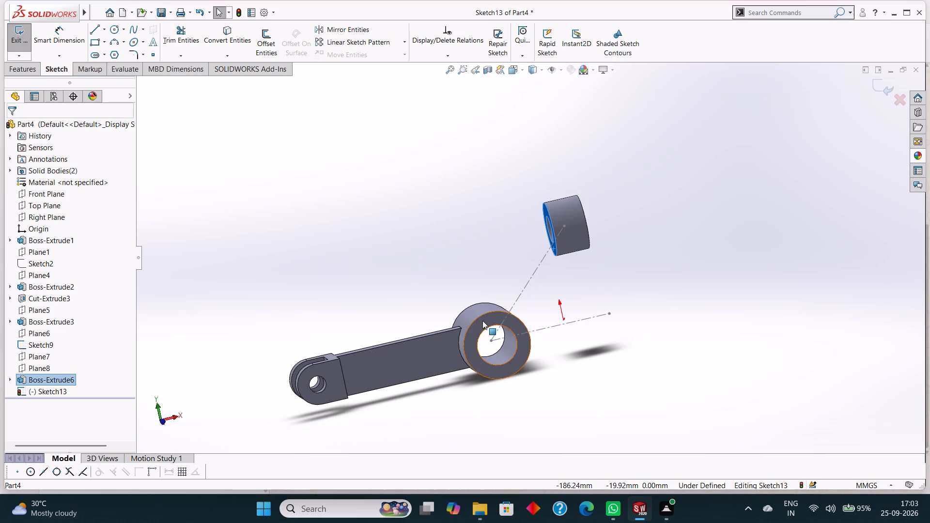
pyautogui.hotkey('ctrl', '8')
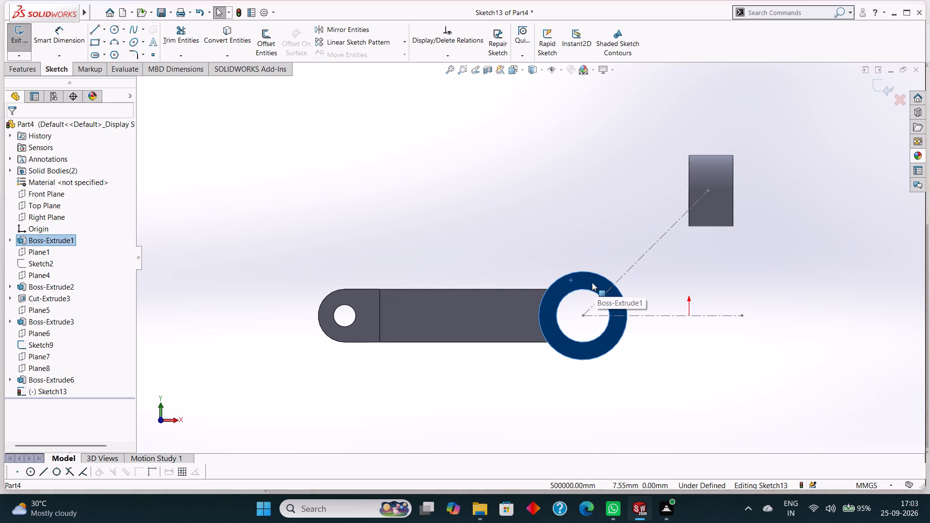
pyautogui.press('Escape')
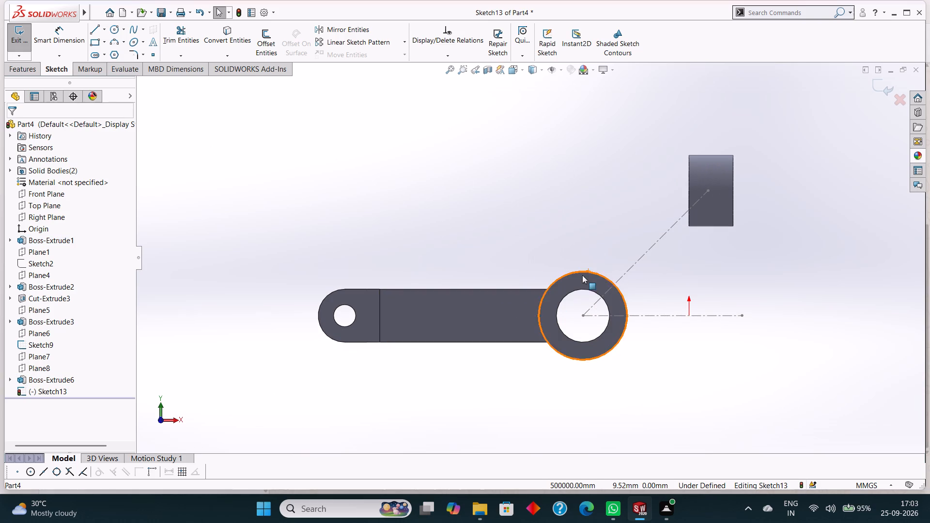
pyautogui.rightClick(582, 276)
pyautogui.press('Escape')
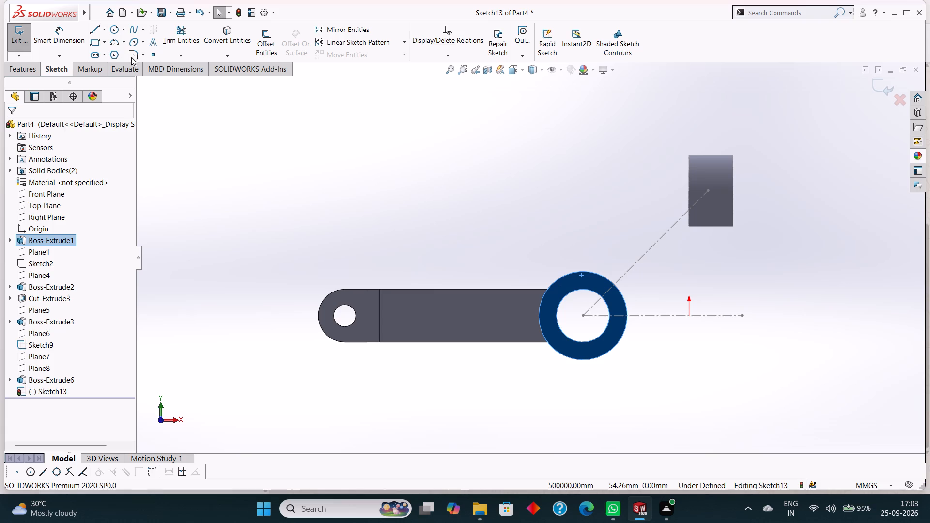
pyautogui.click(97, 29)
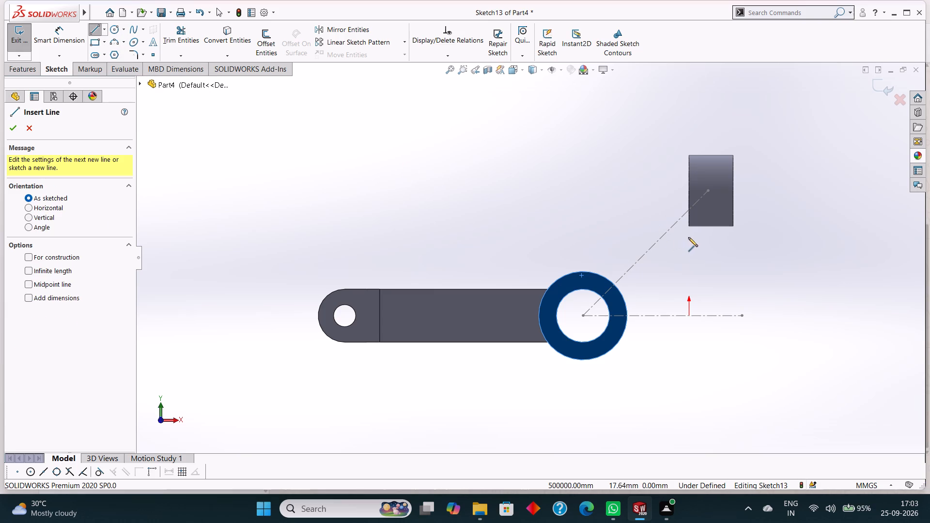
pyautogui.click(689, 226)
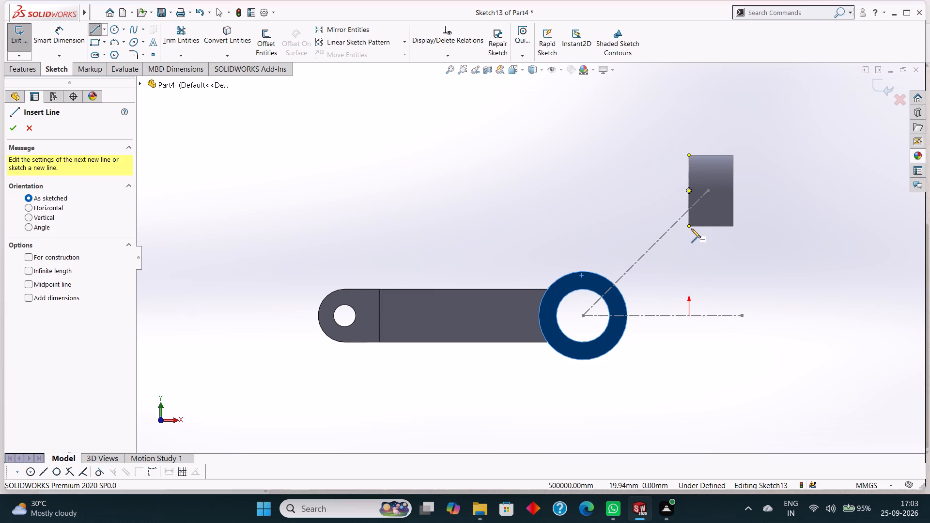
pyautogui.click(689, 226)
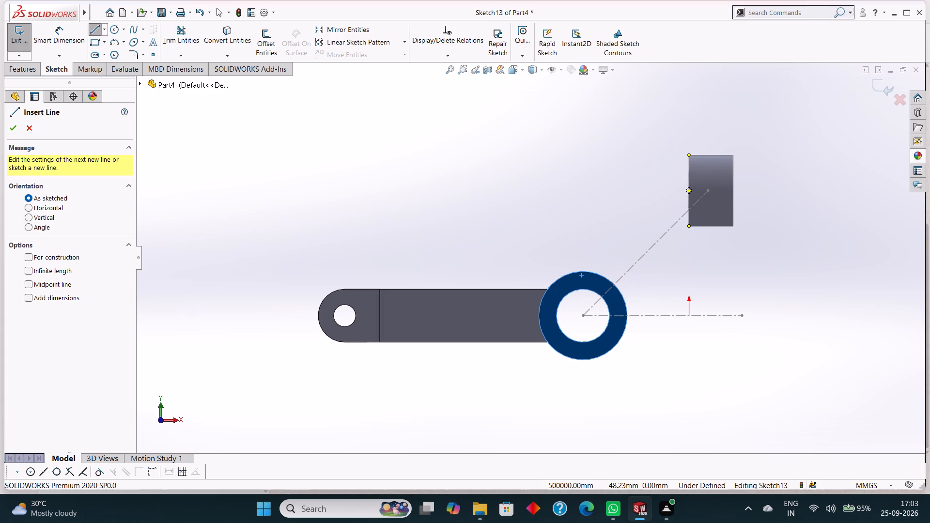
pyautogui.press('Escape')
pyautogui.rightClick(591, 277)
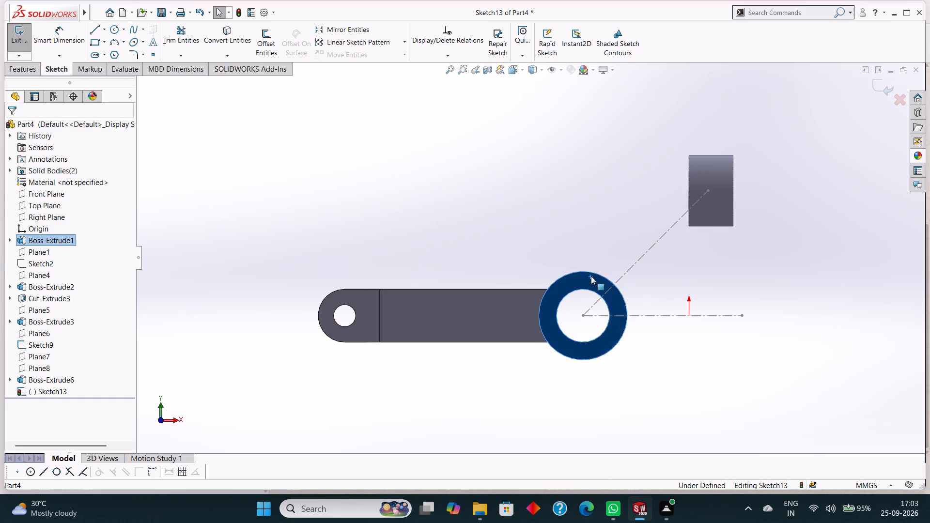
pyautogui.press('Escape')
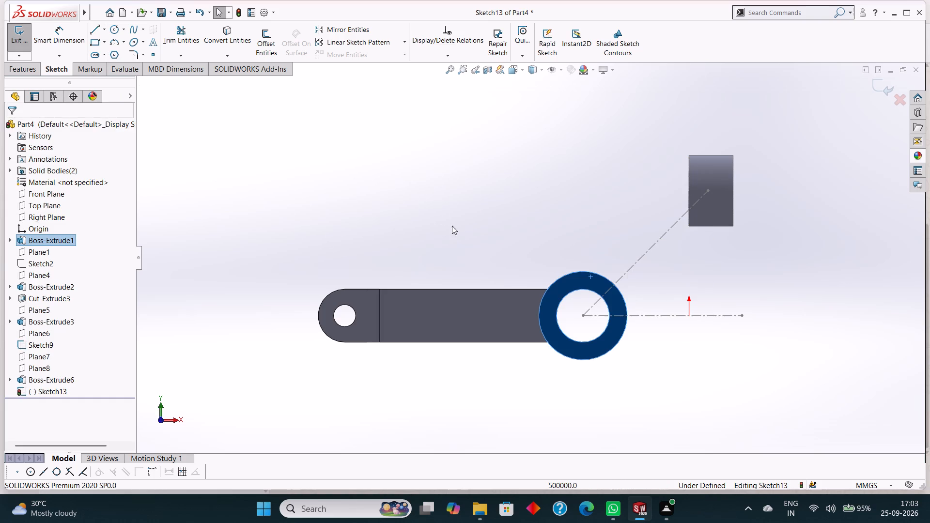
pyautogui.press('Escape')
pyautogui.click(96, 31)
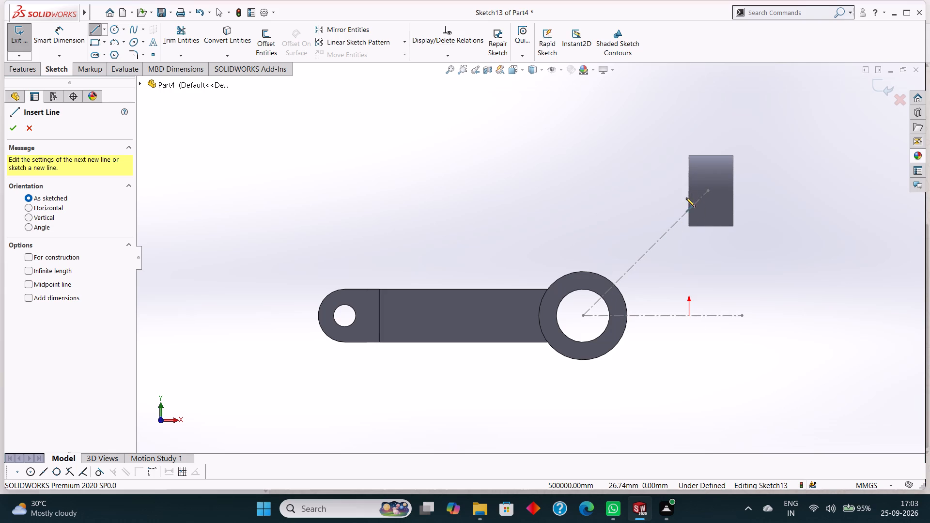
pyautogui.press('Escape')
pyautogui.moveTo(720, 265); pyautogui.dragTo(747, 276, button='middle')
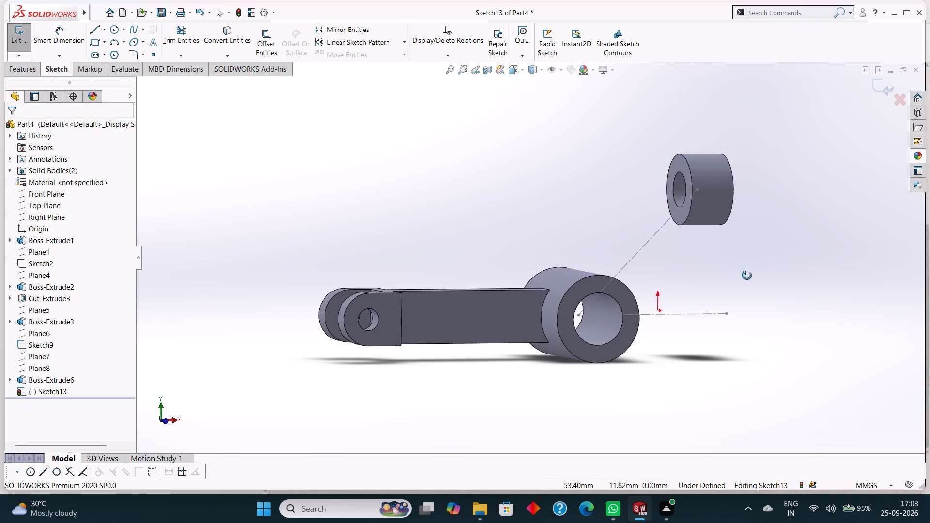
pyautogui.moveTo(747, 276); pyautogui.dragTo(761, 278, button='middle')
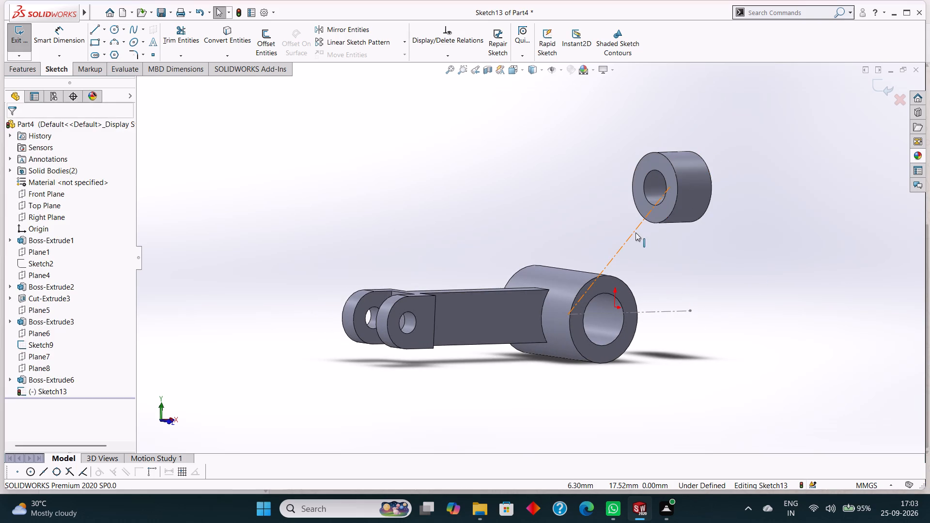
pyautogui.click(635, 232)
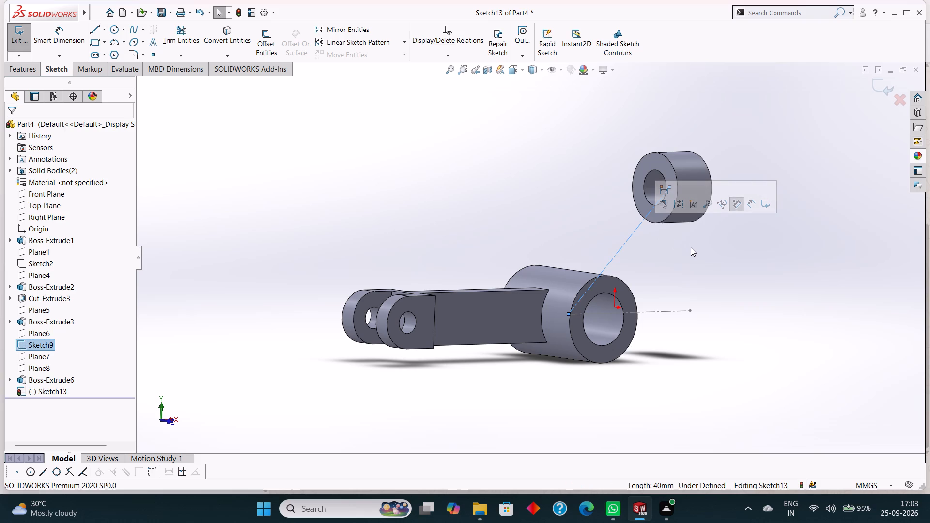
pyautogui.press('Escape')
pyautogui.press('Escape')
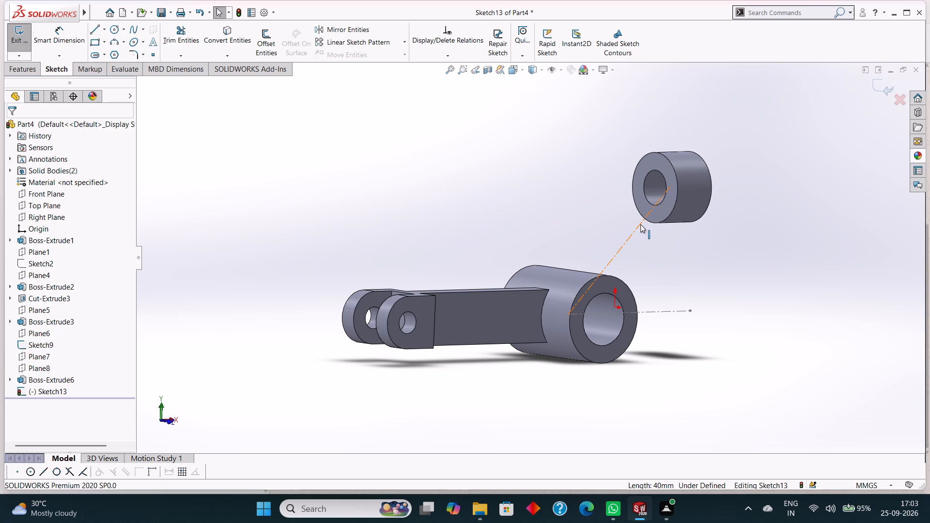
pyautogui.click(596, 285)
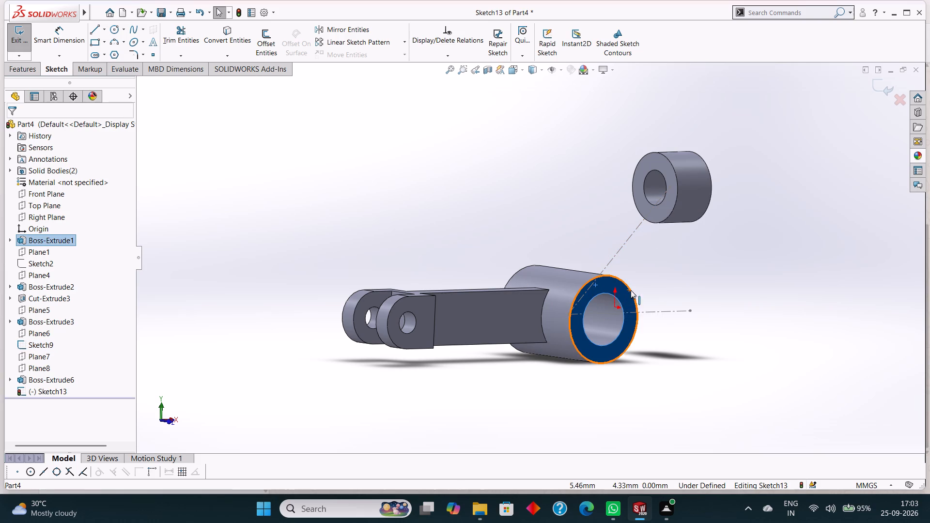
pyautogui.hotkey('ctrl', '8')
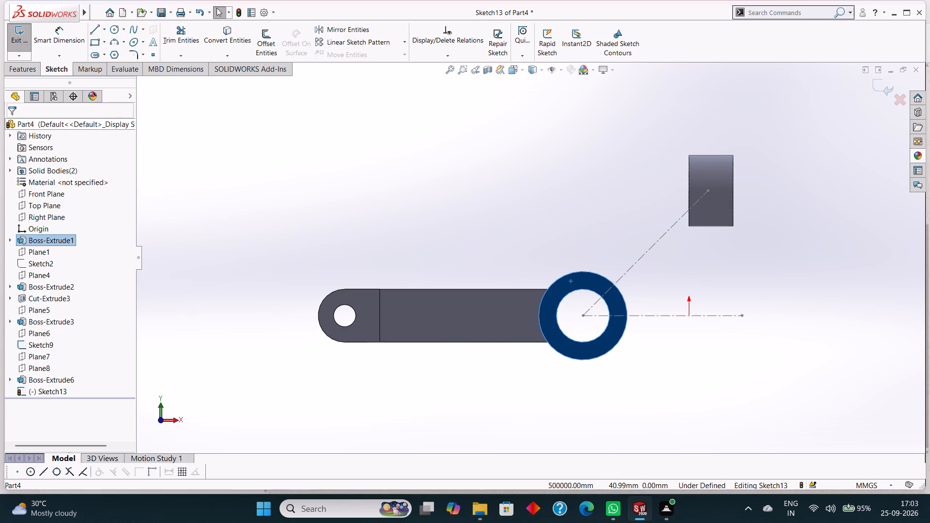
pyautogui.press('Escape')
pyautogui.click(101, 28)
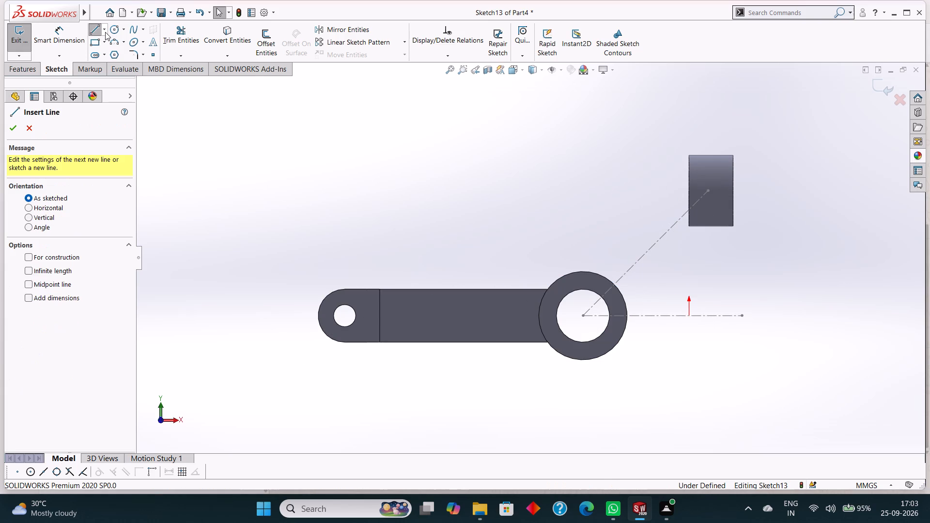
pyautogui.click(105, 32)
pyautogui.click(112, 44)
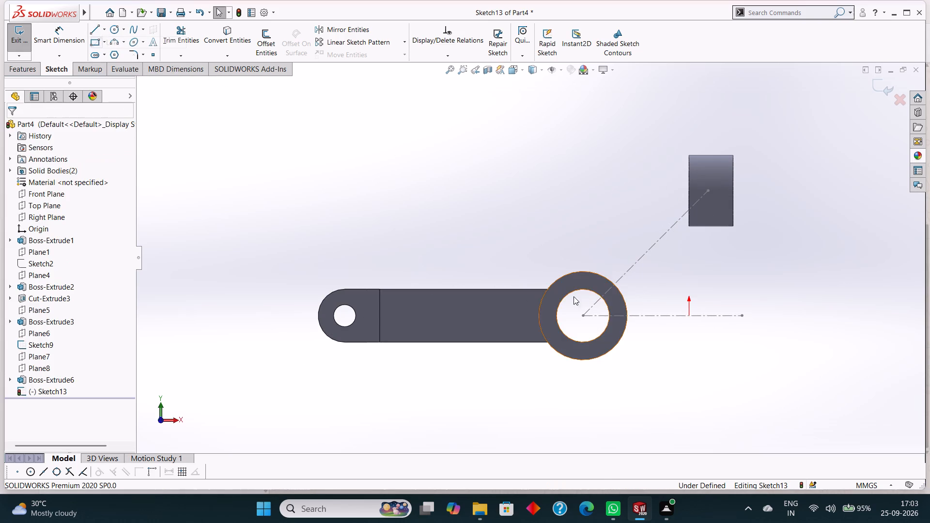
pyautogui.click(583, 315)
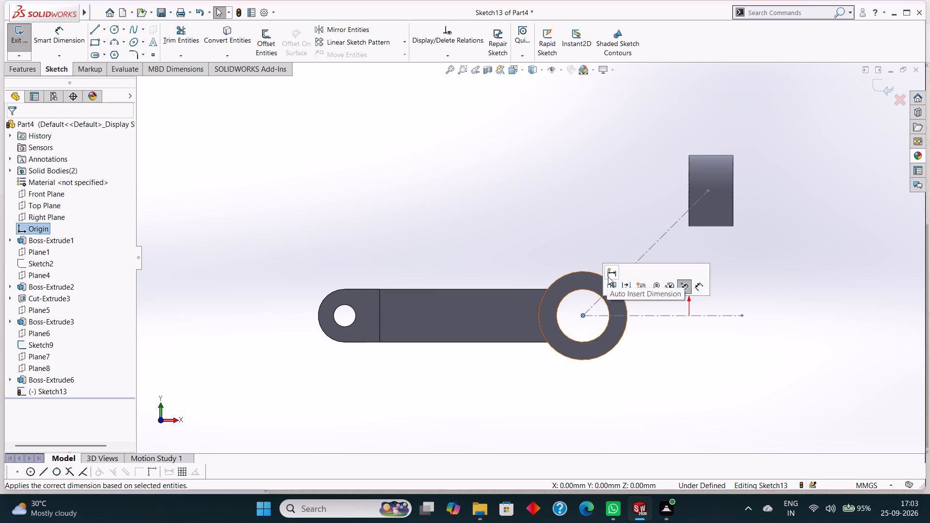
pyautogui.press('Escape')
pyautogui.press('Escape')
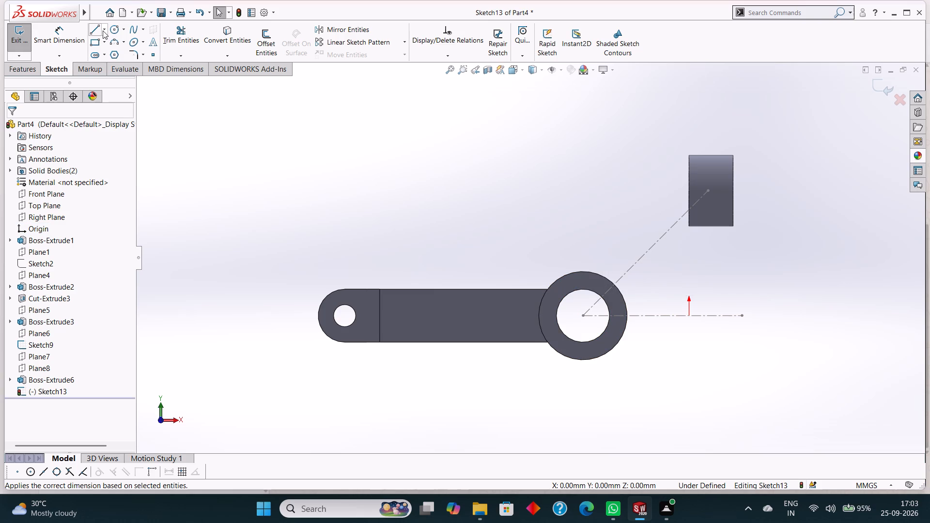
# Exit the open sketch without adding any geometry.
pyautogui.click(10, 33)
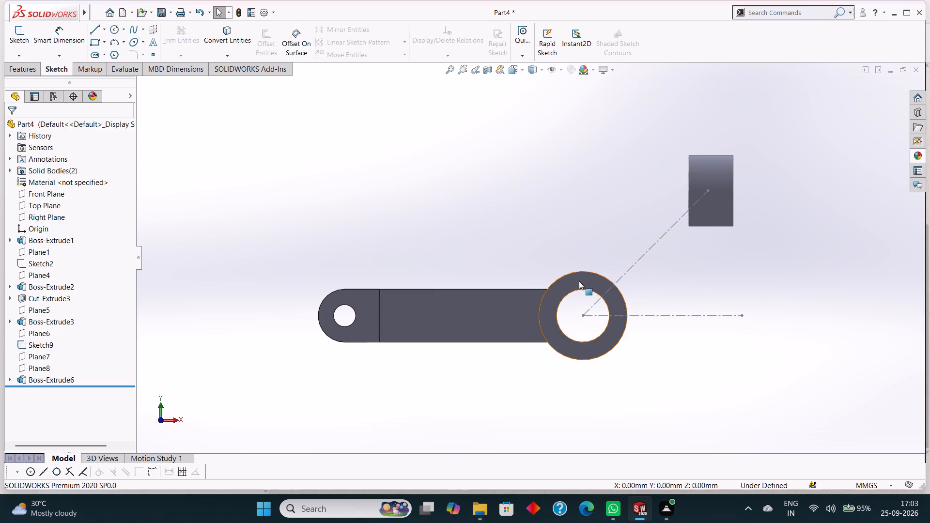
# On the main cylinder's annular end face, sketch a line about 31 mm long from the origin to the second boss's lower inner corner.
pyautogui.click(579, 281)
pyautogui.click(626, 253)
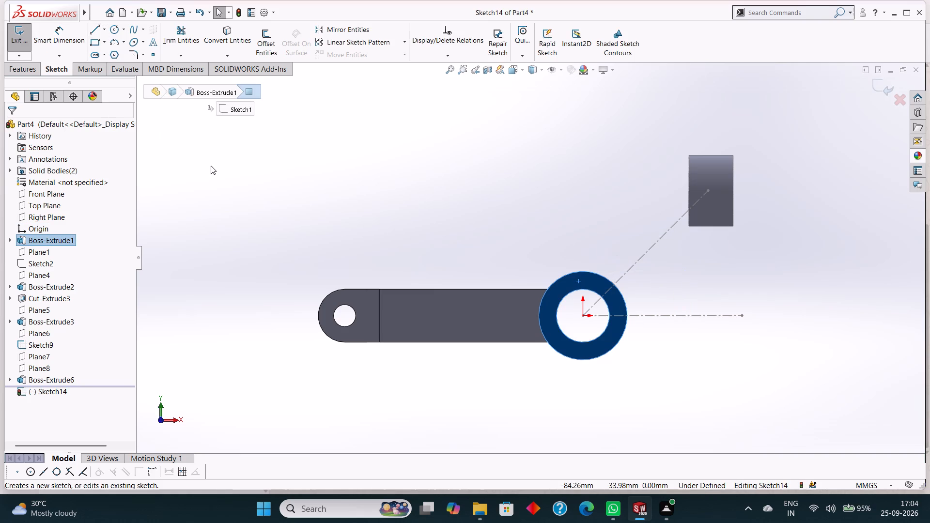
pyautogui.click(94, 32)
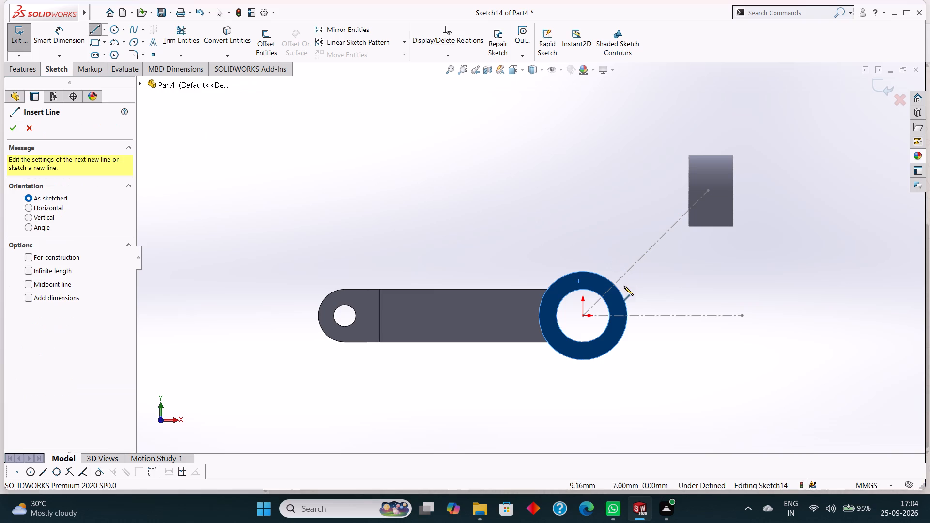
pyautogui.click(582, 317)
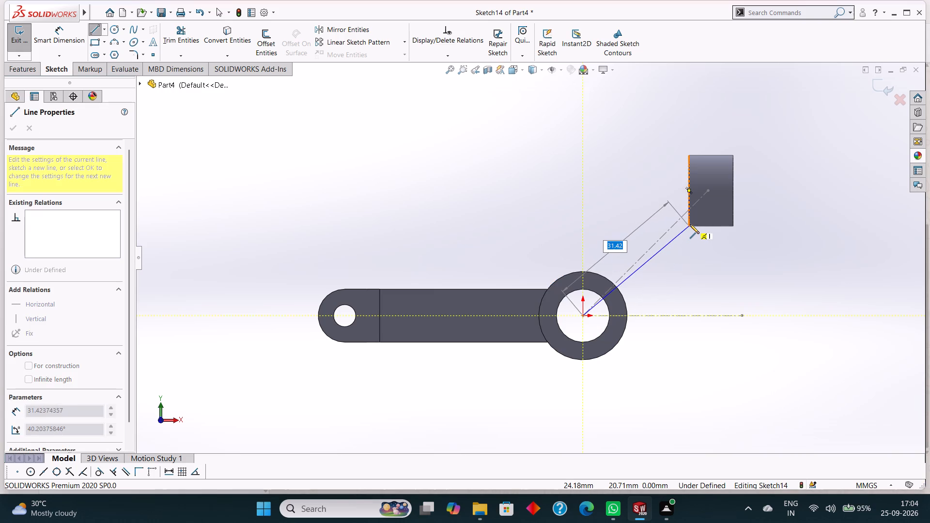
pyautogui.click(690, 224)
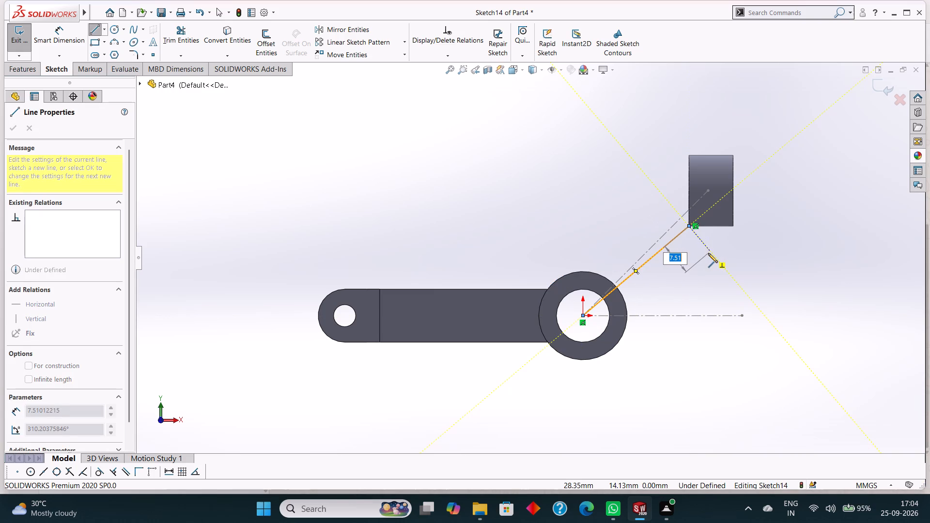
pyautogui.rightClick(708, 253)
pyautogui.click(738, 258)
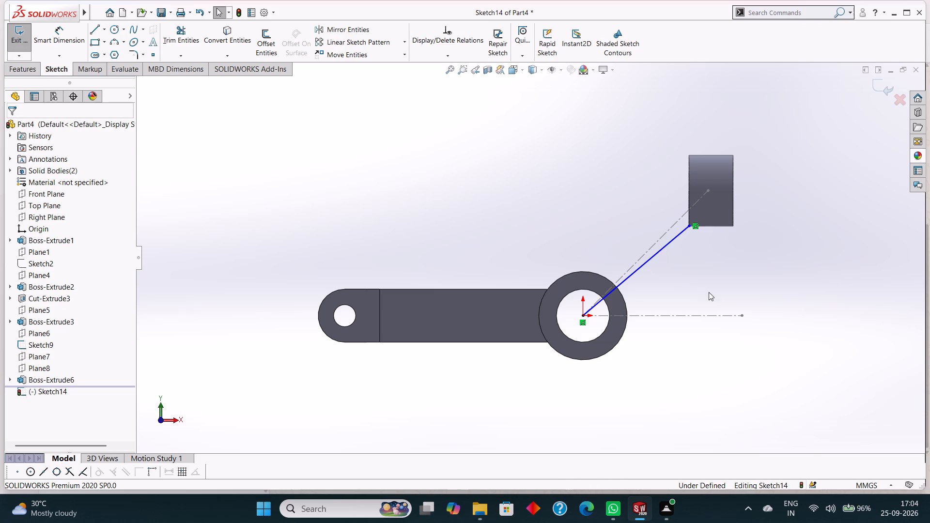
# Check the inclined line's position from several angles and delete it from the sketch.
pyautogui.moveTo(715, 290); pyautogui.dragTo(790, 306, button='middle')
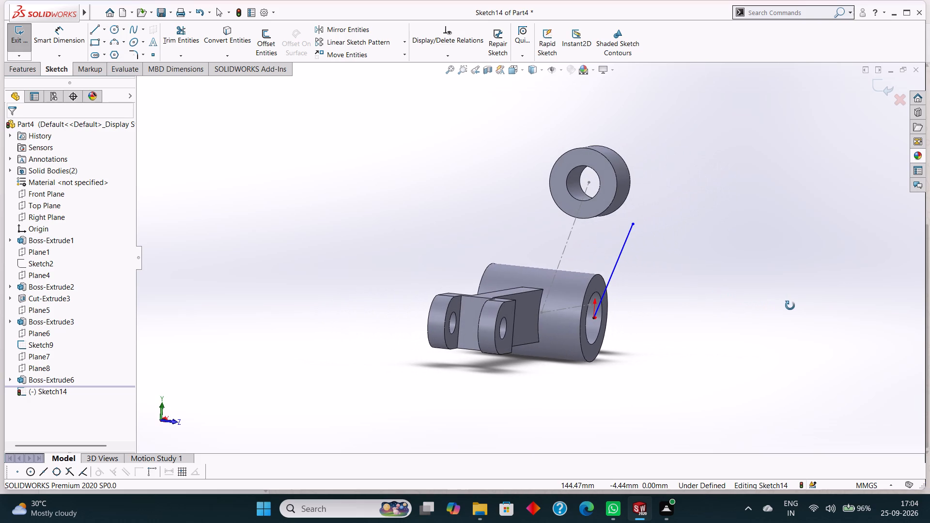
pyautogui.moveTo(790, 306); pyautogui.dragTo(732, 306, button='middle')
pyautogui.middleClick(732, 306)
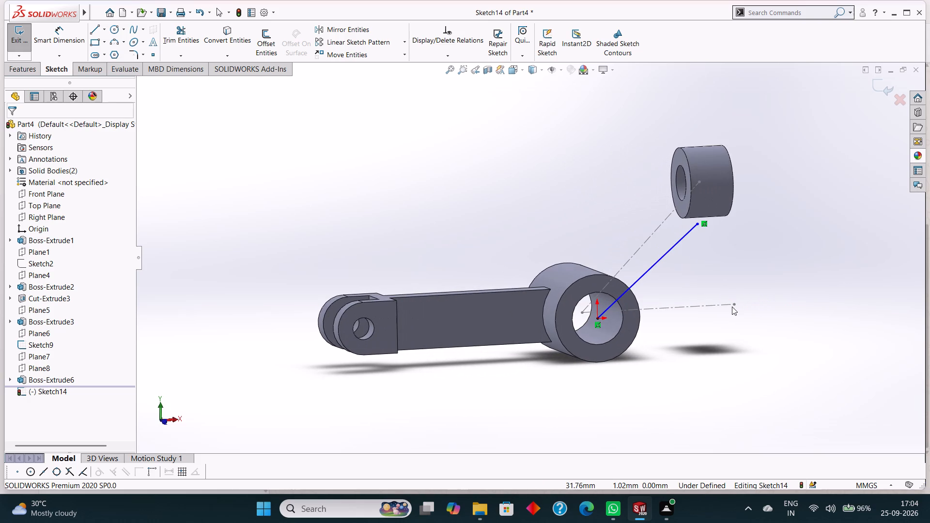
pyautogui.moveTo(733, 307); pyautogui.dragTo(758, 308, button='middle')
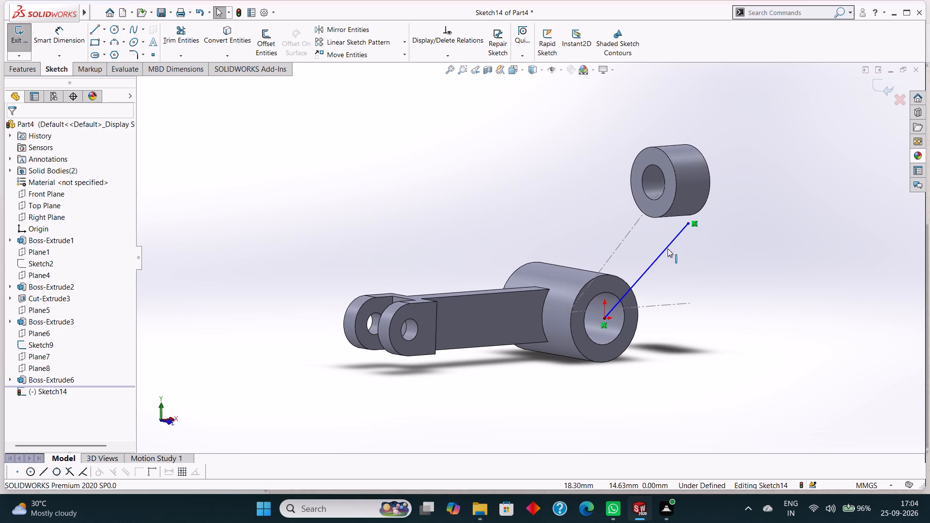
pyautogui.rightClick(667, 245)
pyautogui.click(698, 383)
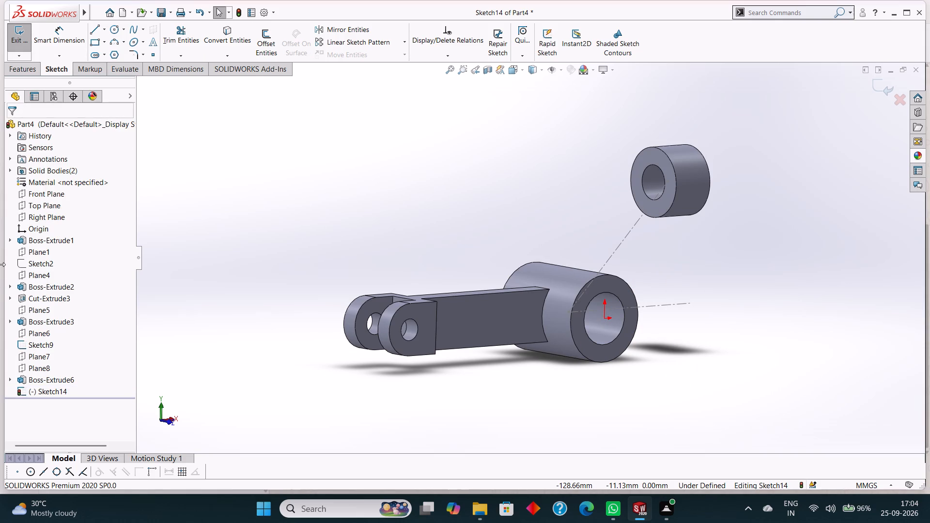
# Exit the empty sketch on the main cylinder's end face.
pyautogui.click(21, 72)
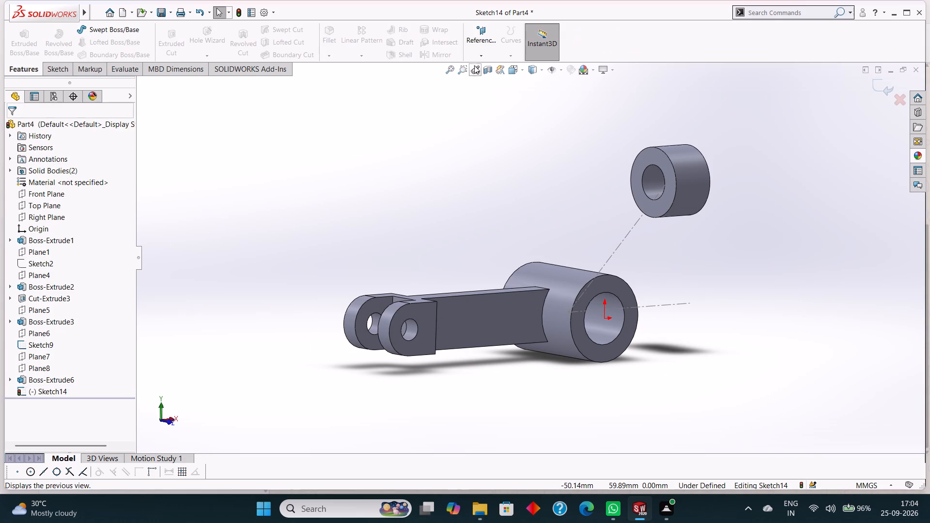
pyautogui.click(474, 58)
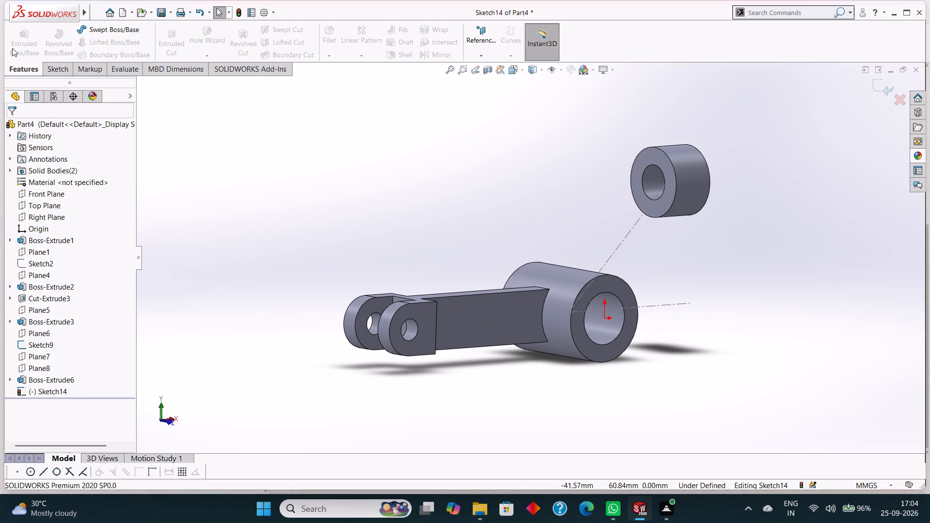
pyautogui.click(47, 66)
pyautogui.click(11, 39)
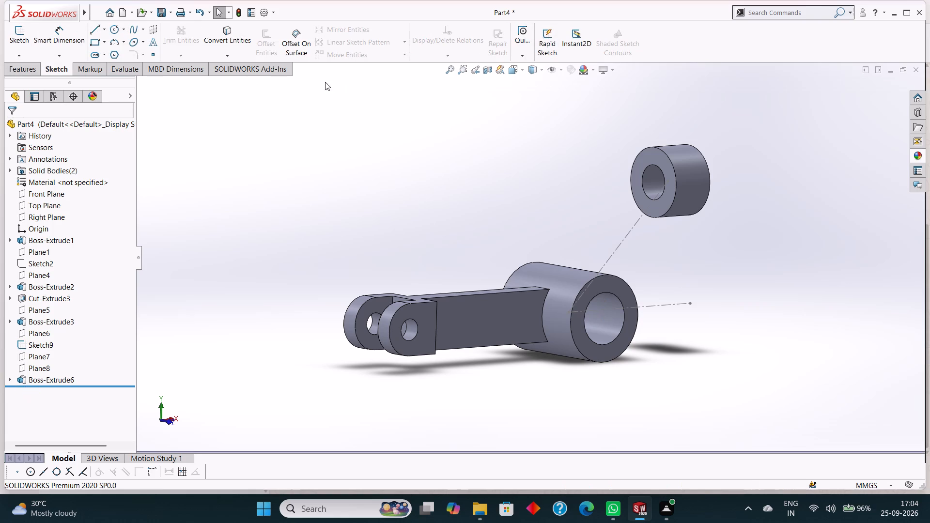
# Start a reference plane parallel to the Front Plane and try offset distances of 25 mm and 0 mm.
pyautogui.click(17, 71)
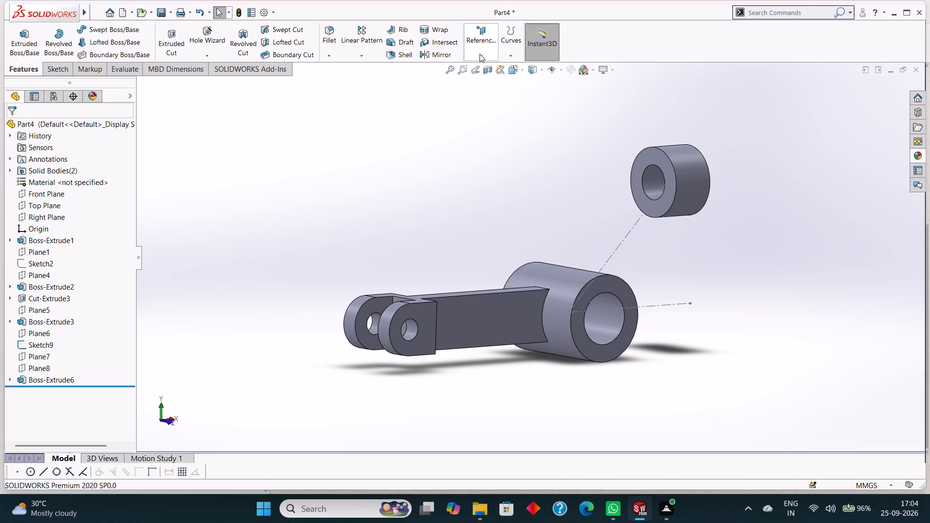
pyautogui.click(479, 54)
pyautogui.click(489, 65)
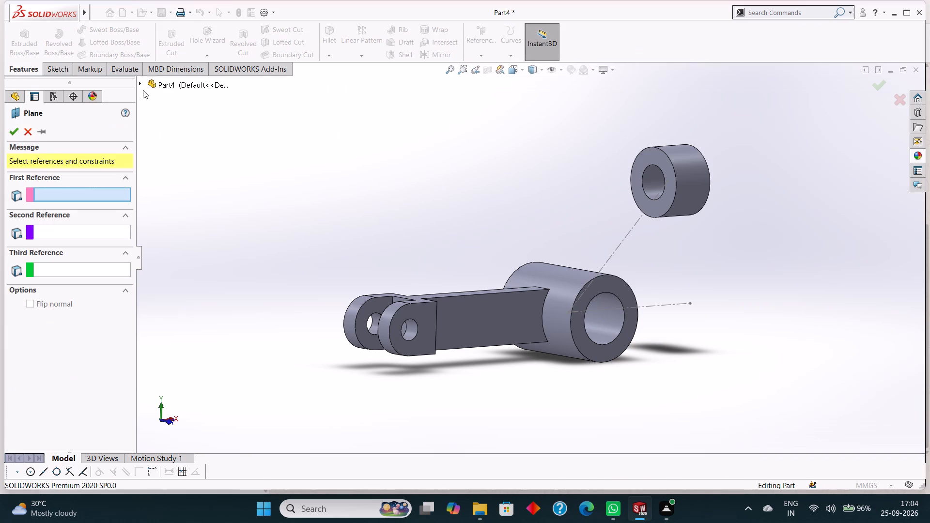
pyautogui.click(144, 82)
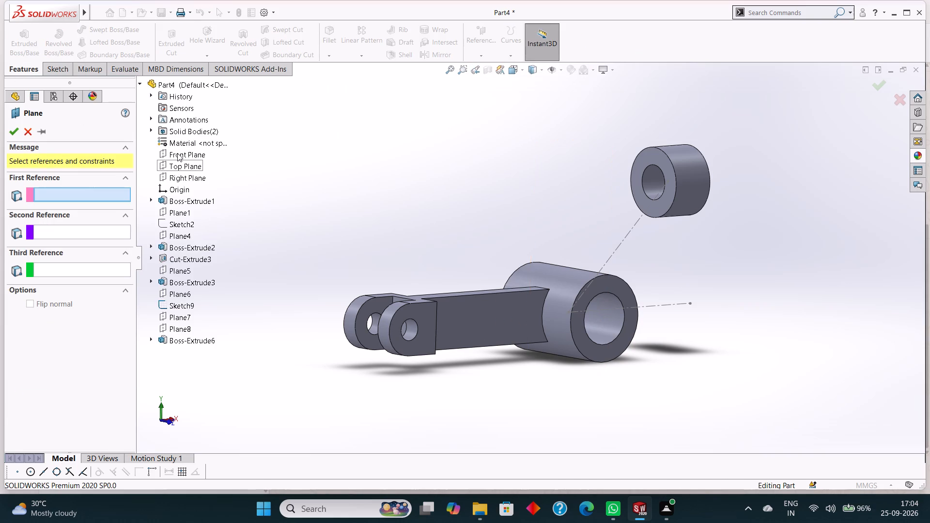
pyautogui.click(177, 153)
pyautogui.moveTo(793, 240); pyautogui.dragTo(796, 240, button='middle')
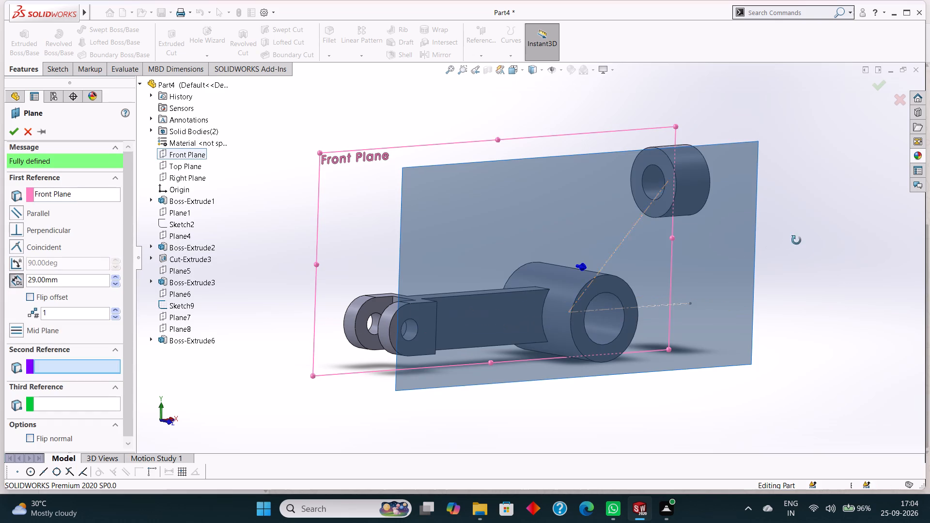
pyautogui.moveTo(796, 240); pyautogui.dragTo(844, 265, button='middle')
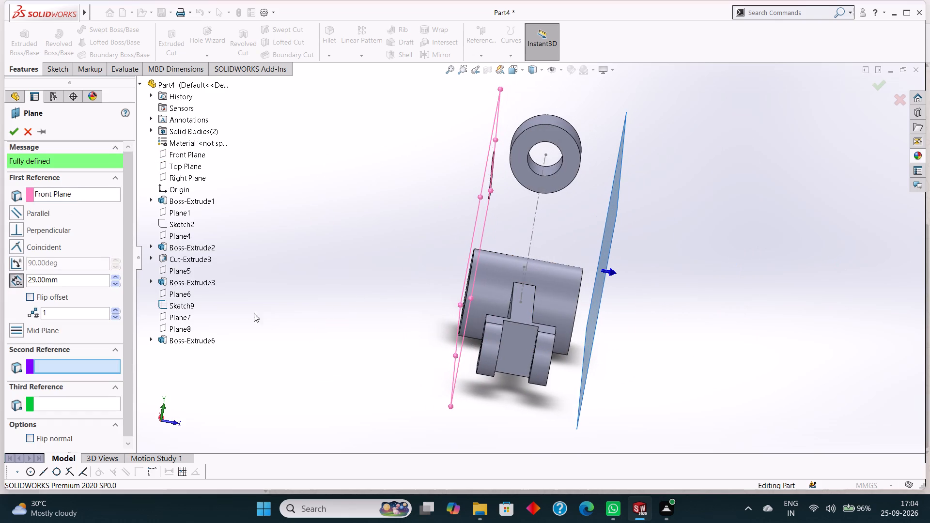
pyautogui.moveTo(108, 283); pyautogui.dragTo(12, 277)
pyautogui.press('2')
pyautogui.press('5')
pyautogui.press('Return')
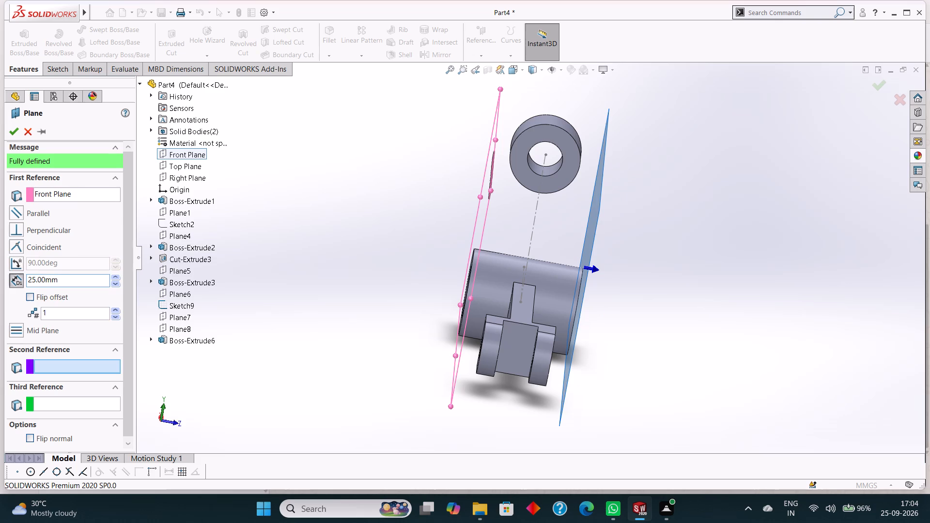
pyautogui.moveTo(66, 281); pyautogui.dragTo(0, 275)
pyautogui.press('0')
pyautogui.press('Return')
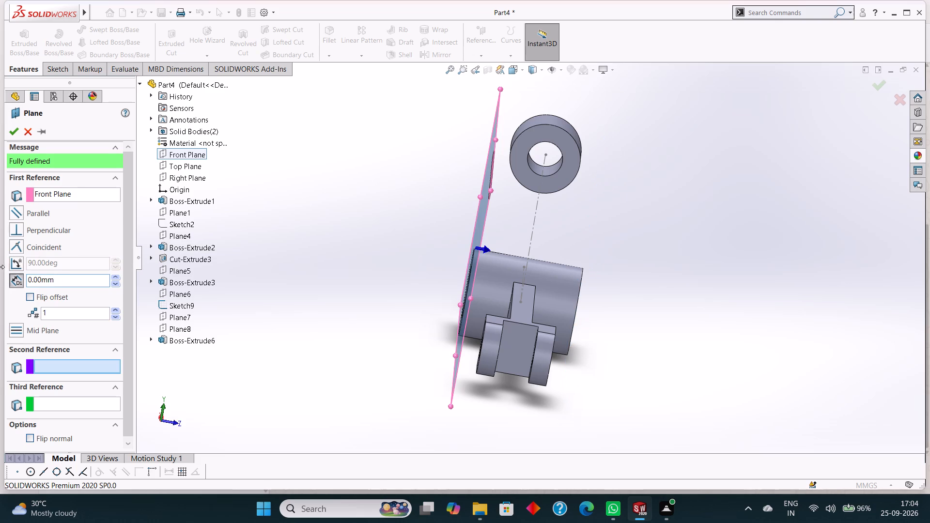
pyautogui.moveTo(693, 310); pyautogui.dragTo(673, 315, button='middle')
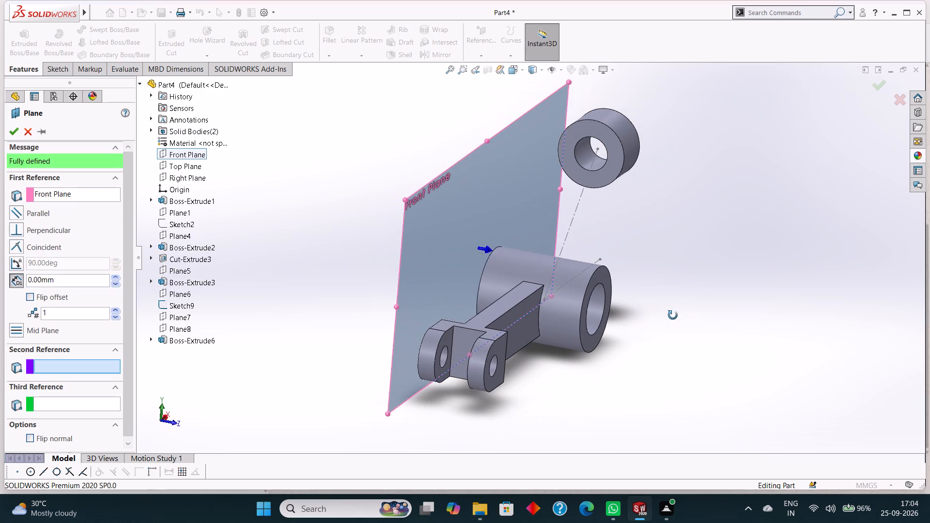
pyautogui.moveTo(673, 315); pyautogui.dragTo(677, 305, button='middle')
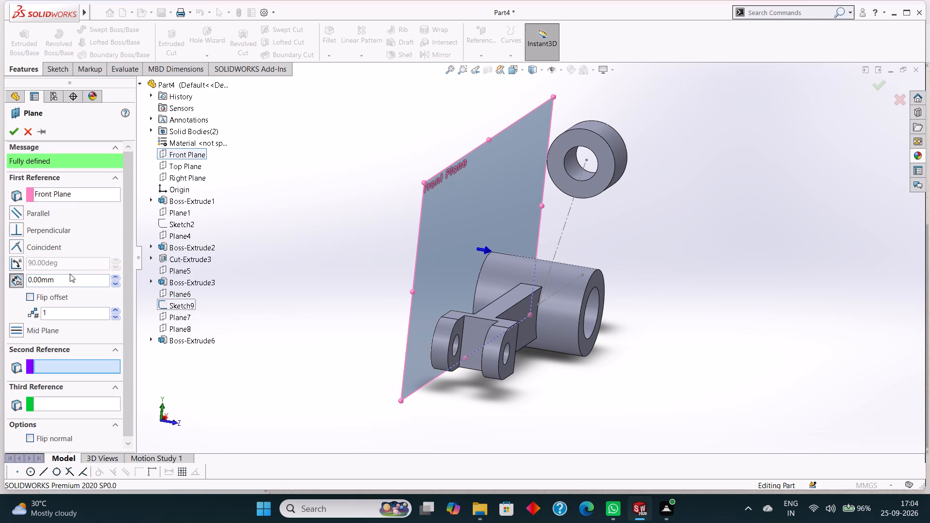
# Set the new plane's offset from the Front Plane to 12.5 mm and create it.
pyautogui.moveTo(74, 276); pyautogui.dragTo(0, 278)
pyautogui.write('12.5')
pyautogui.press('Return')
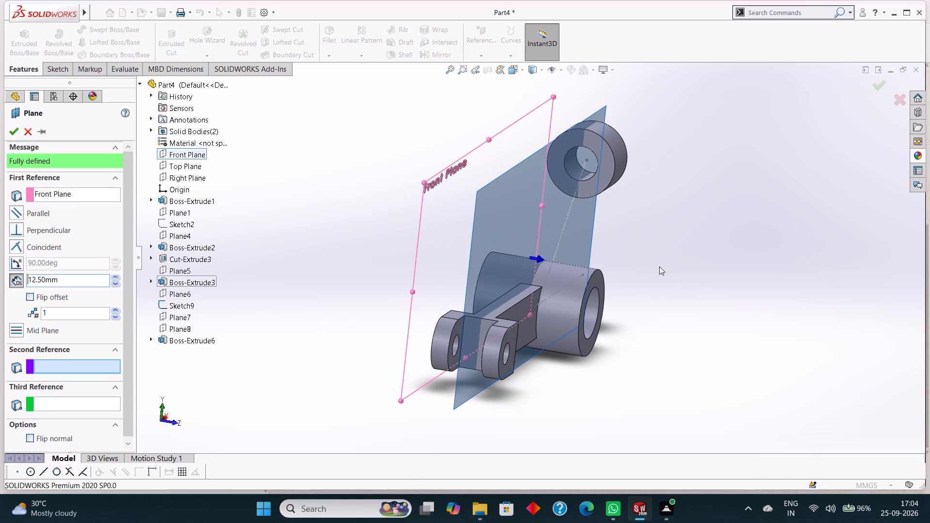
pyautogui.click(8, 131)
pyautogui.click(682, 212)
pyautogui.moveTo(697, 214); pyautogui.dragTo(696, 176, button='middle')
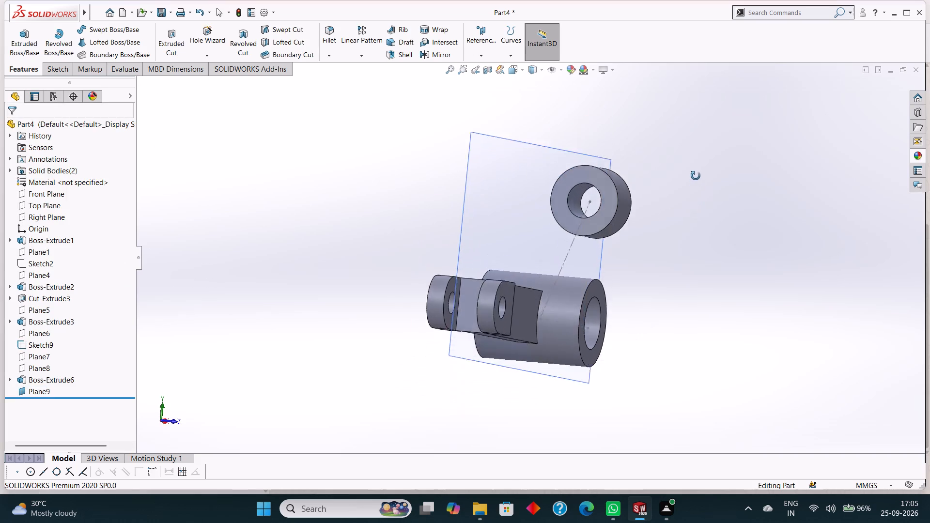
pyautogui.moveTo(696, 176); pyautogui.dragTo(678, 199, button='middle')
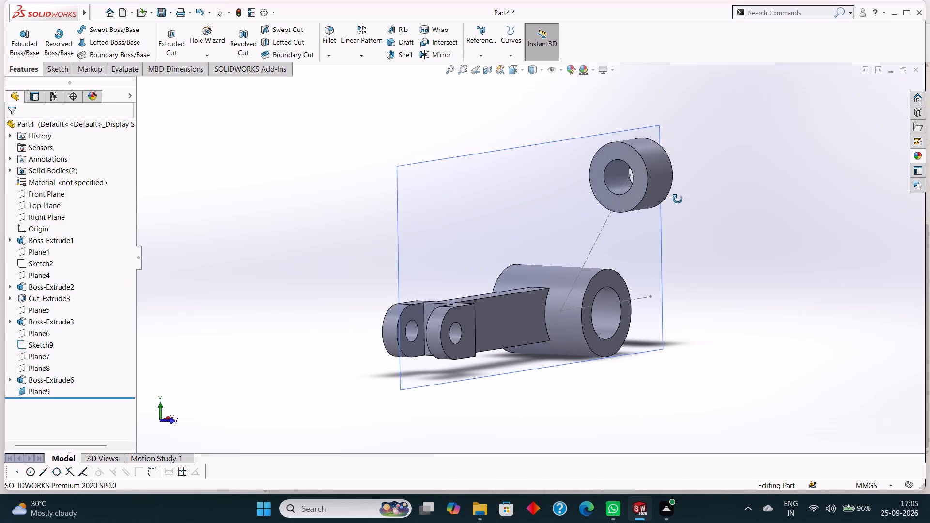
pyautogui.moveTo(678, 199); pyautogui.dragTo(714, 201, button='middle')
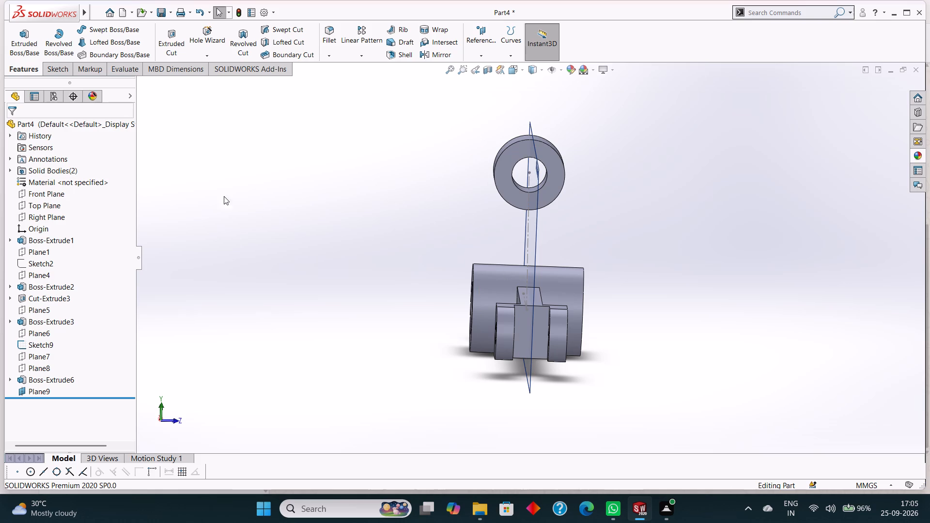
# Reopen the new offset plane's definition and set its distance from the Front Plane to 0 mm.
pyautogui.click(45, 392)
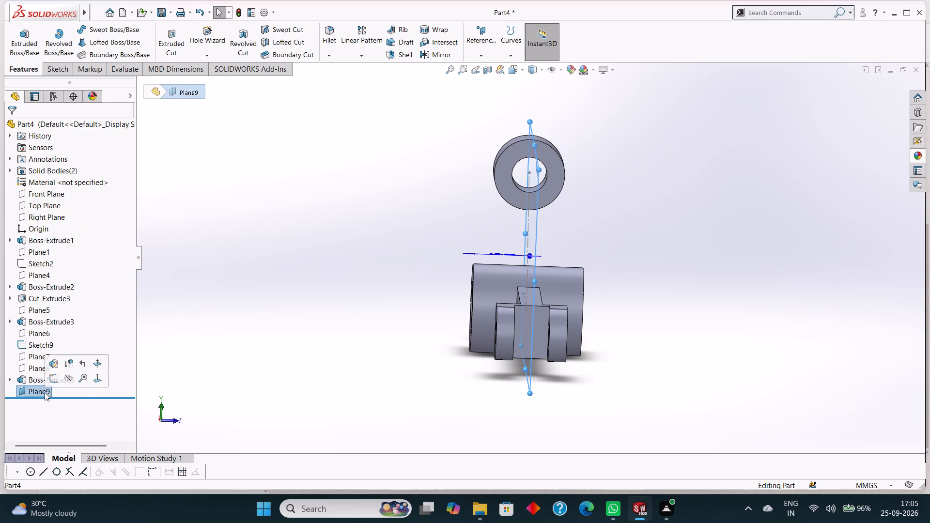
pyautogui.click(54, 369)
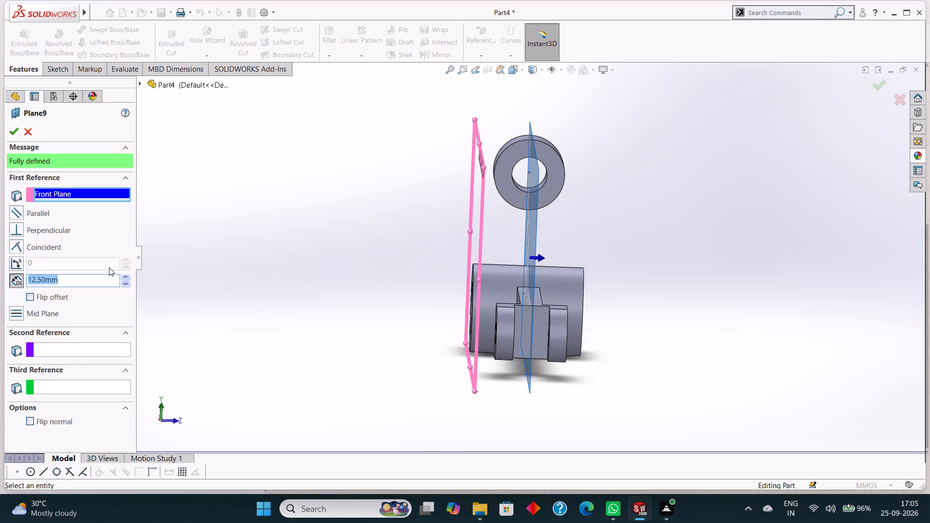
pyautogui.press('0')
pyautogui.press('Return')
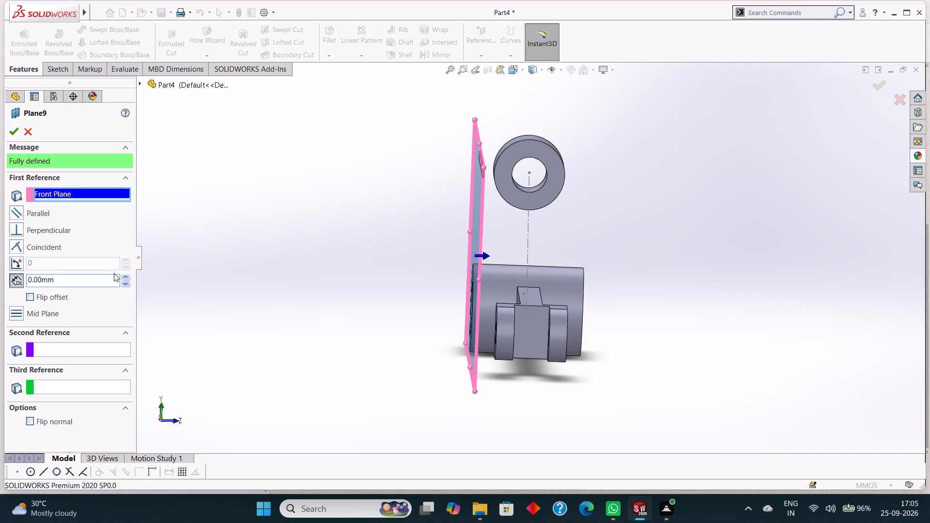
pyautogui.moveTo(773, 343); pyautogui.dragTo(753, 333, button='middle')
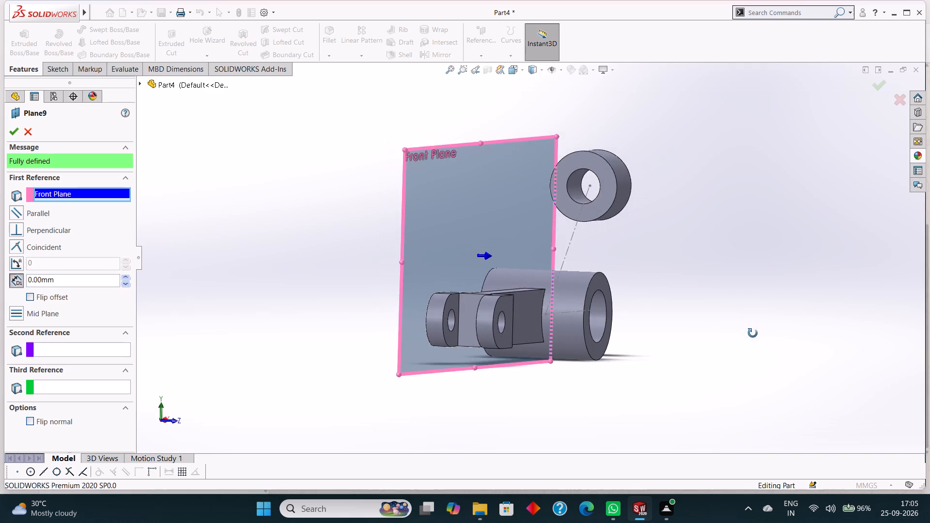
pyautogui.moveTo(753, 333); pyautogui.dragTo(767, 348, button='middle')
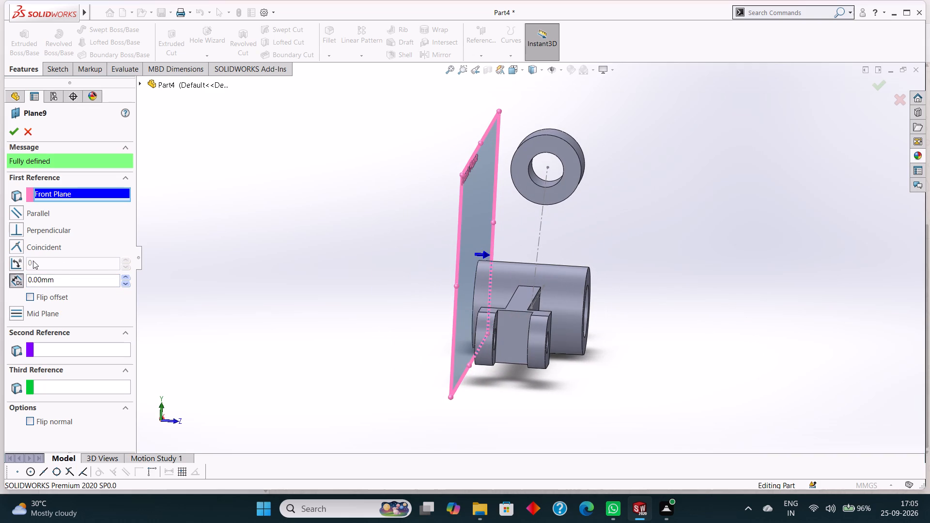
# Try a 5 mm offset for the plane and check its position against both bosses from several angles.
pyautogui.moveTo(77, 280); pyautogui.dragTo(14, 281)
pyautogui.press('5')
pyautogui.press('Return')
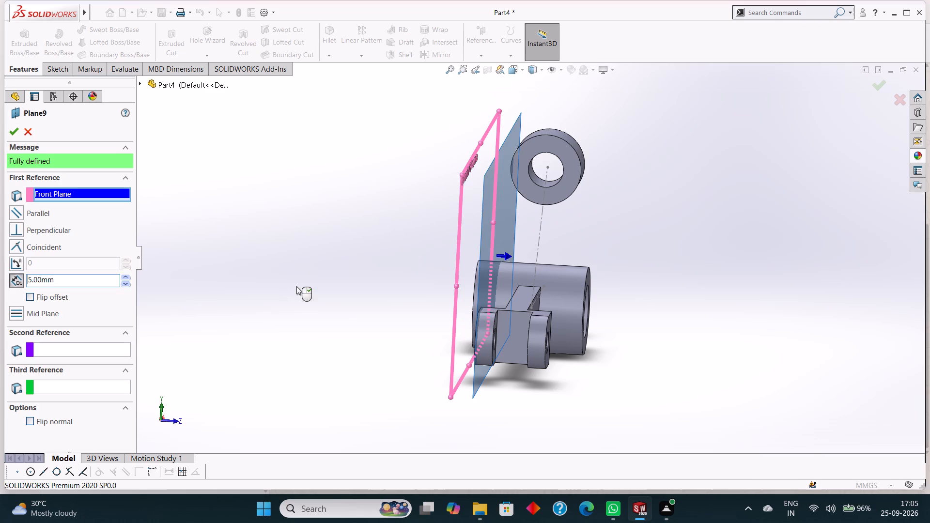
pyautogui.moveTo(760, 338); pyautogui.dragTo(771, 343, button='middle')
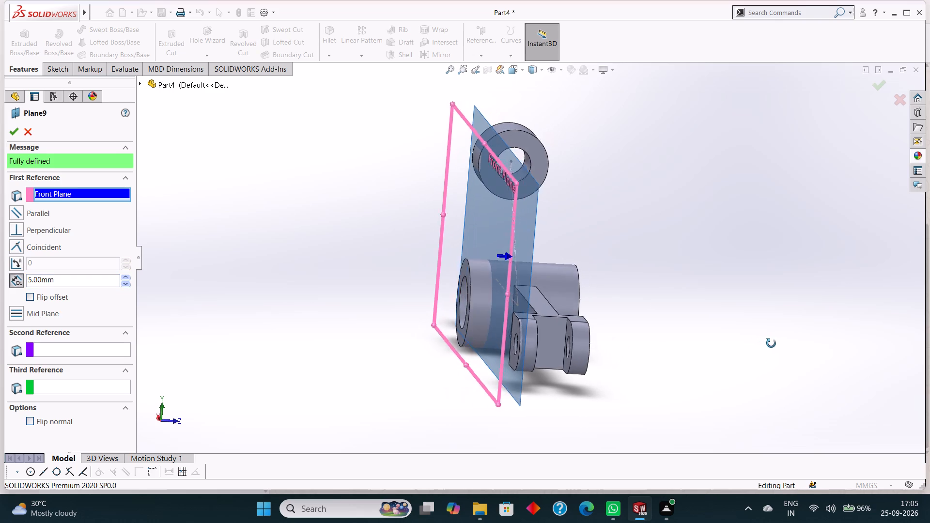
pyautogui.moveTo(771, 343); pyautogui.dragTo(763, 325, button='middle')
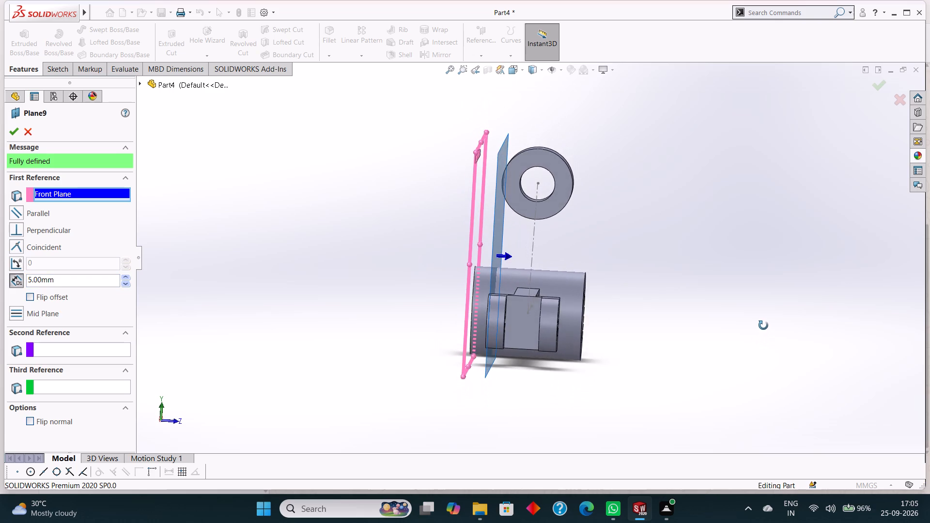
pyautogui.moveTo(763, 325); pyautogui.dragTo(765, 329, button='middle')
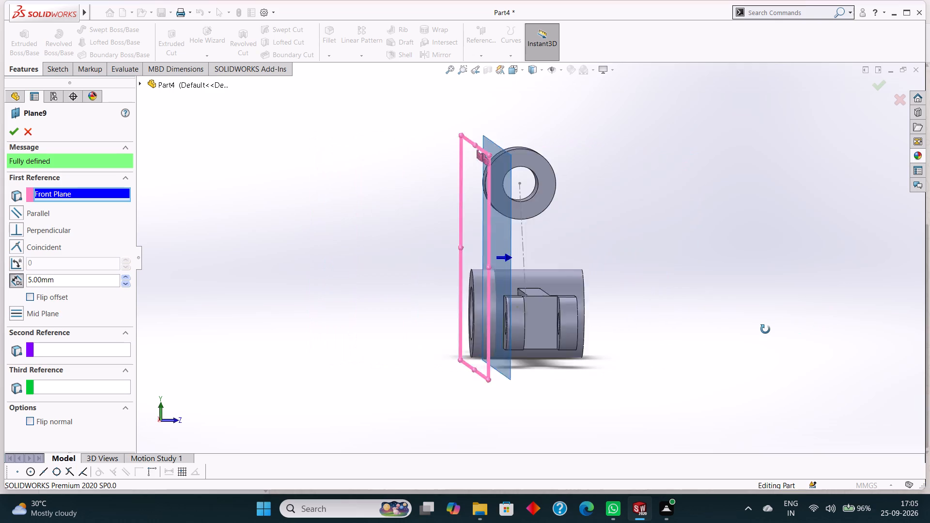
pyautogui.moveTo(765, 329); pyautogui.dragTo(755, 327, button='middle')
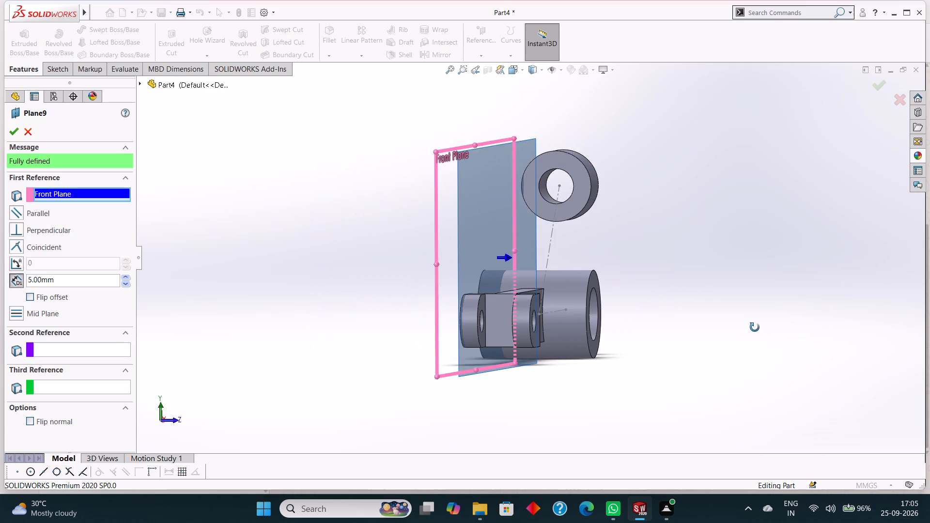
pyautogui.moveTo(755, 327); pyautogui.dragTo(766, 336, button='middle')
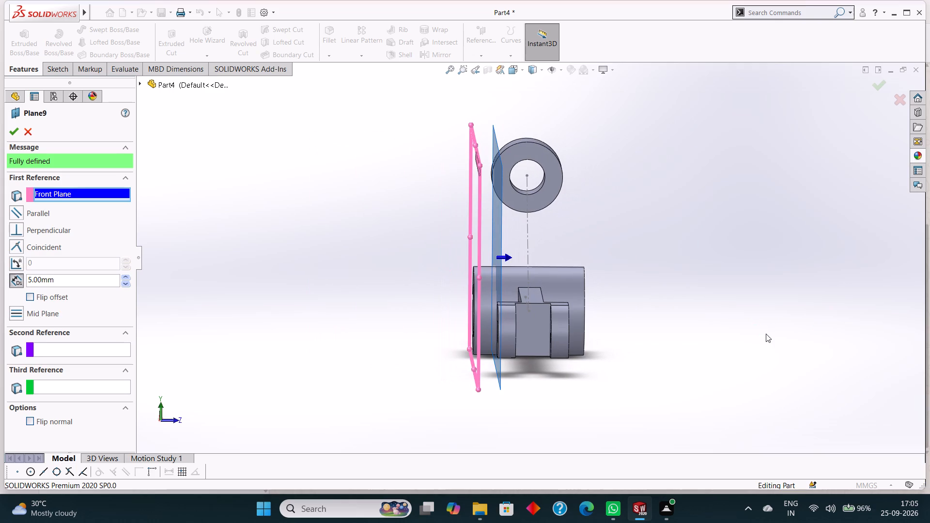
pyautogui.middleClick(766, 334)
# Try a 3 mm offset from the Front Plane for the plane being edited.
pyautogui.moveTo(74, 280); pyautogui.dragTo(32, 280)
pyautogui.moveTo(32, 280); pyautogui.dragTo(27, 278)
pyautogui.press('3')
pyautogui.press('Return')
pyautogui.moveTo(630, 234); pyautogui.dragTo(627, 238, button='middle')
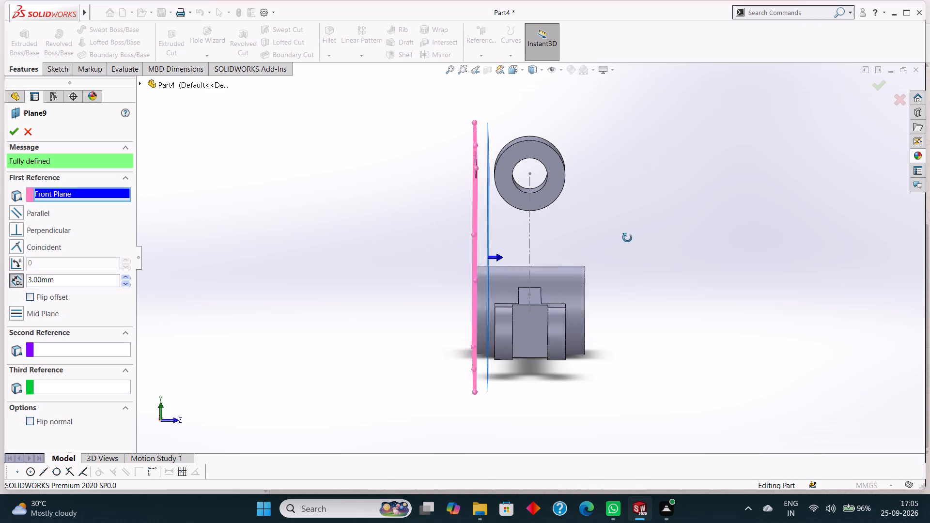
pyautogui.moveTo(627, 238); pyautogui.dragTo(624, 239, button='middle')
# Set the plane's offset from the Front Plane to 5 mm and accept the edited definition.
pyautogui.moveTo(71, 277); pyautogui.dragTo(37, 277)
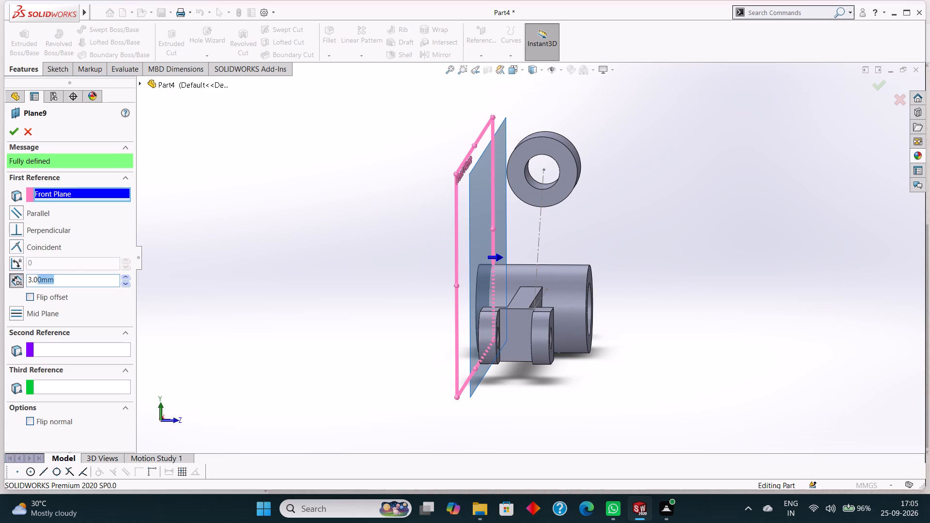
pyautogui.moveTo(37, 277); pyautogui.dragTo(18, 277)
pyautogui.press('5')
pyautogui.press('Return')
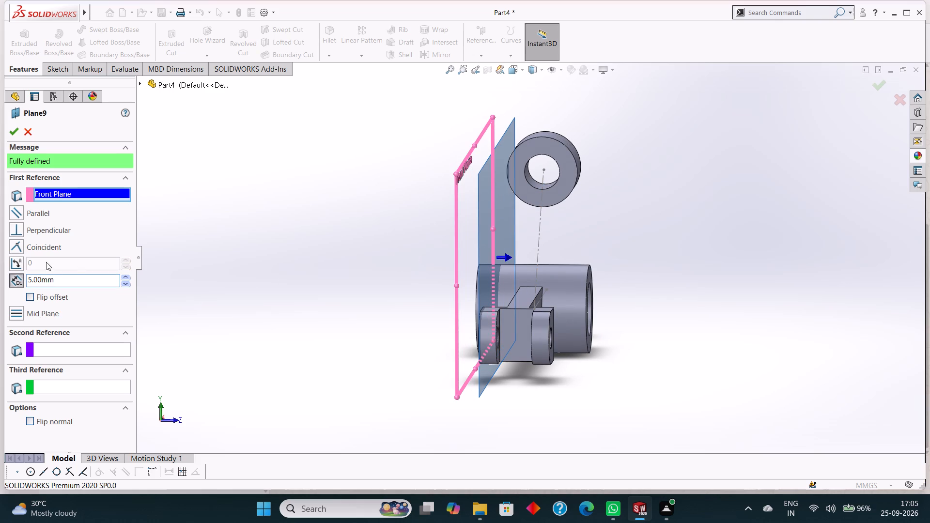
pyautogui.click(12, 128)
pyautogui.click(633, 210)
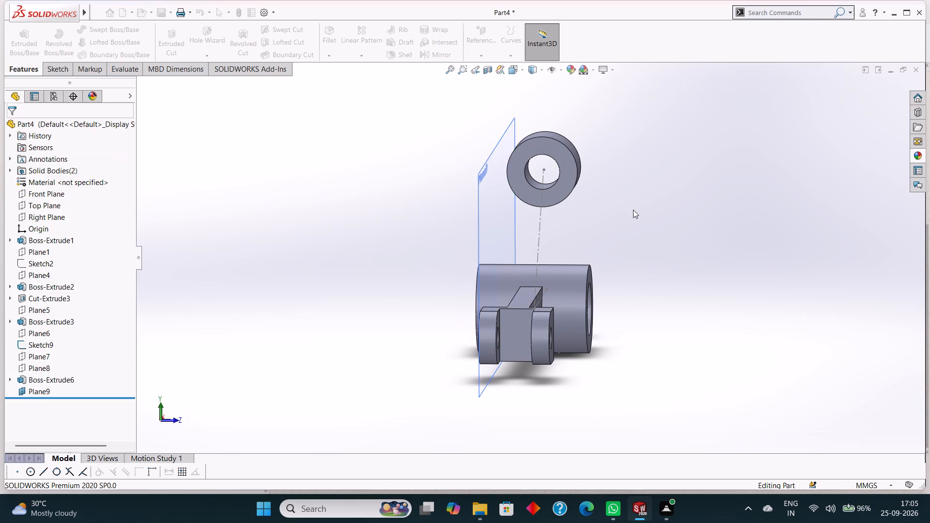
pyautogui.moveTo(645, 210); pyautogui.dragTo(634, 218, button='middle')
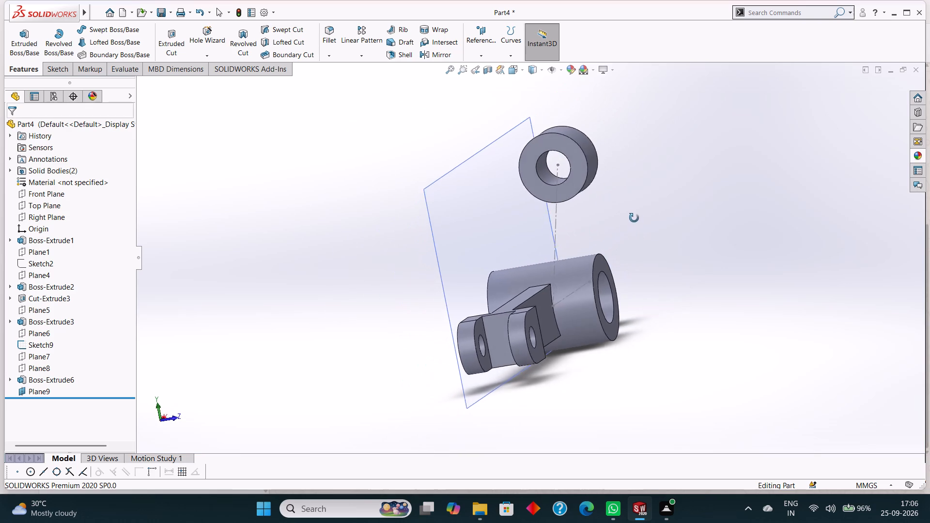
pyautogui.moveTo(634, 218); pyautogui.dragTo(671, 203, button='middle')
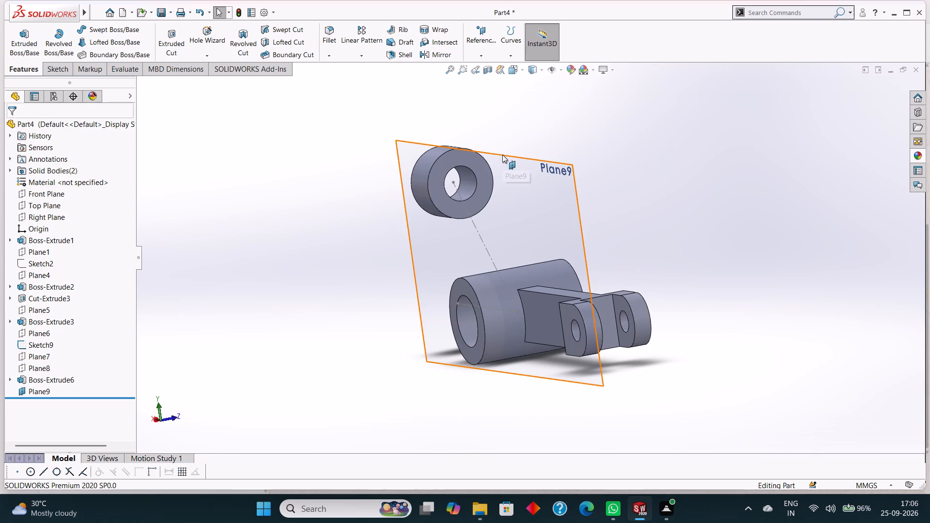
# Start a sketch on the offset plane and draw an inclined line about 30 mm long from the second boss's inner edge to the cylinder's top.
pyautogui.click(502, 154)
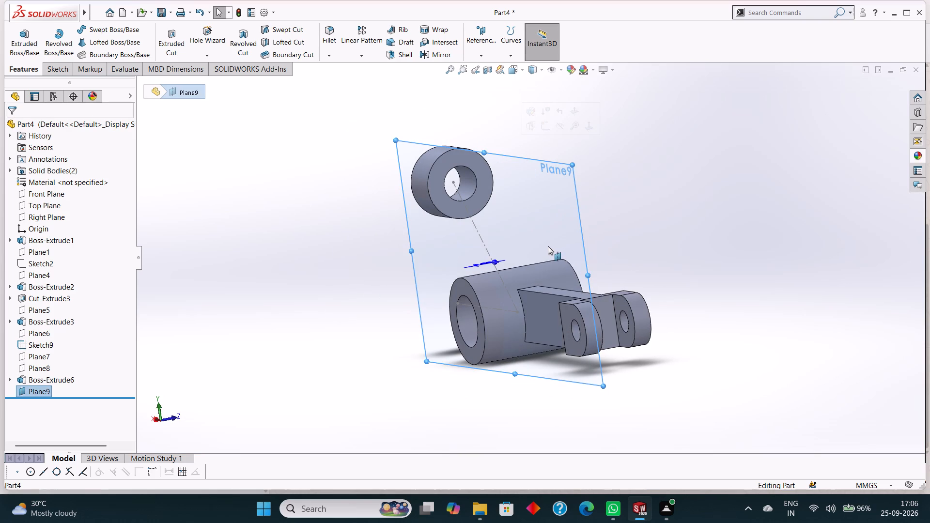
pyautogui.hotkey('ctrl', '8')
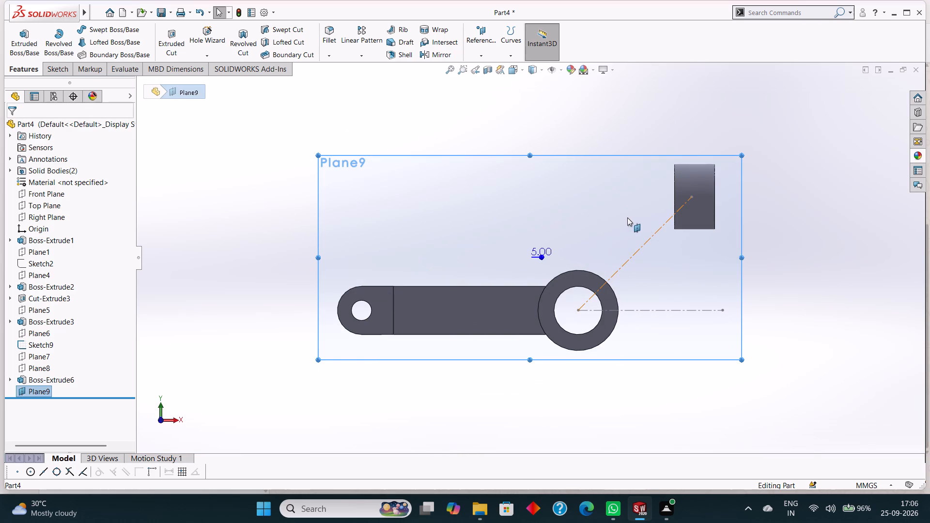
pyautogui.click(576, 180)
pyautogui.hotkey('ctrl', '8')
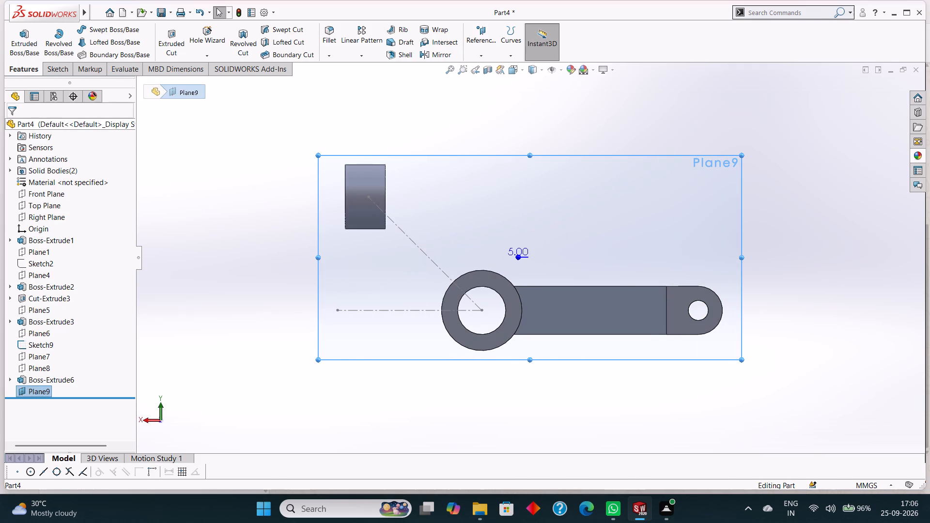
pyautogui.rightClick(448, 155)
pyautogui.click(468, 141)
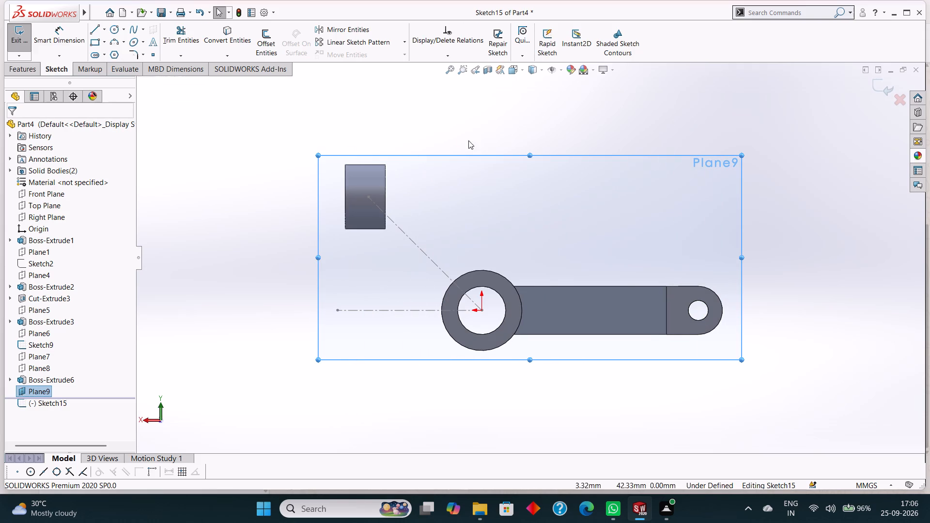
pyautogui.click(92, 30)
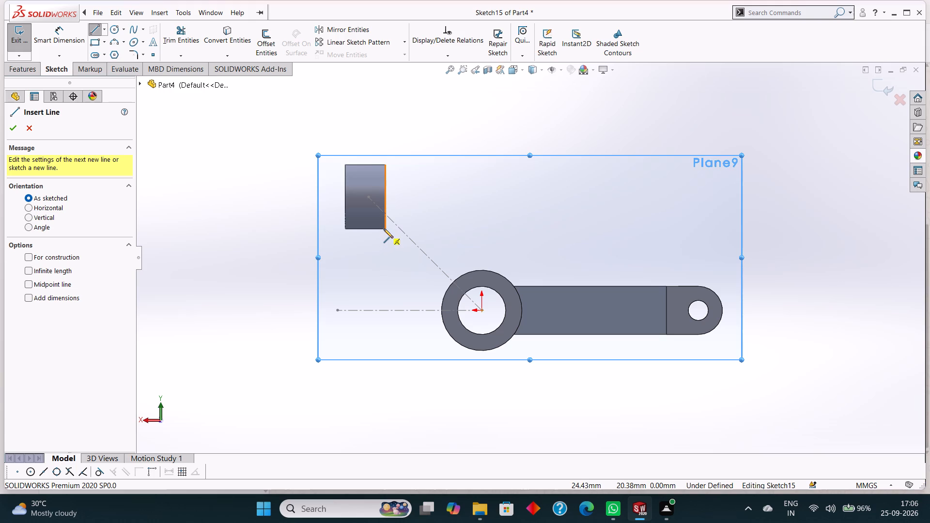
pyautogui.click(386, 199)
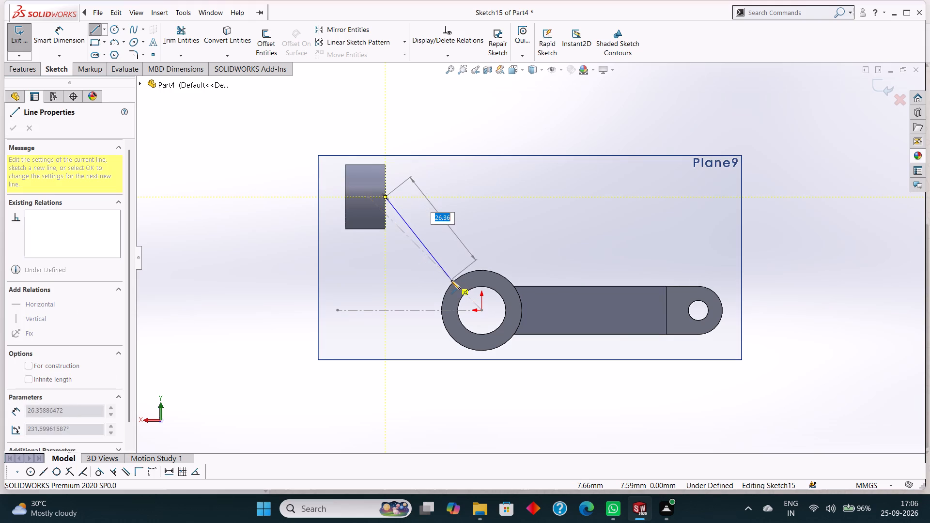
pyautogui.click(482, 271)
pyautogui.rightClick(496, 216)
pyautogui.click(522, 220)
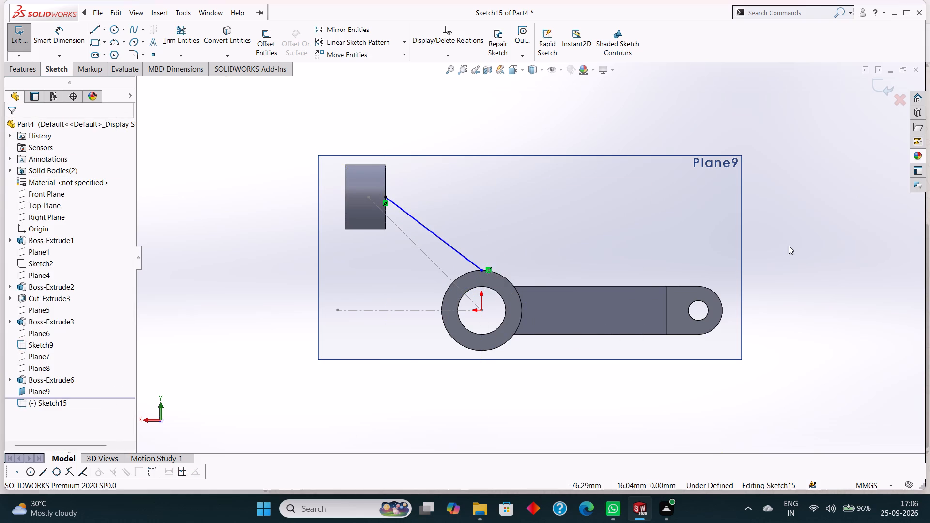
# Examine from several angles where the sketched line meets the second boss and the main cylinder.
pyautogui.moveTo(765, 263); pyautogui.dragTo(674, 311, button='middle')
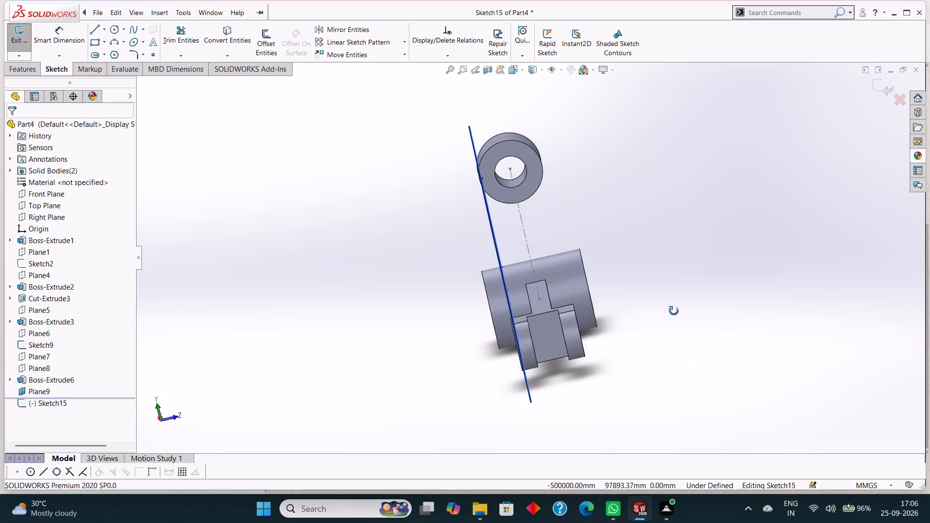
pyautogui.moveTo(674, 311); pyautogui.dragTo(672, 295, button='middle')
pyautogui.moveTo(672, 295); pyautogui.dragTo(673, 286, button='middle')
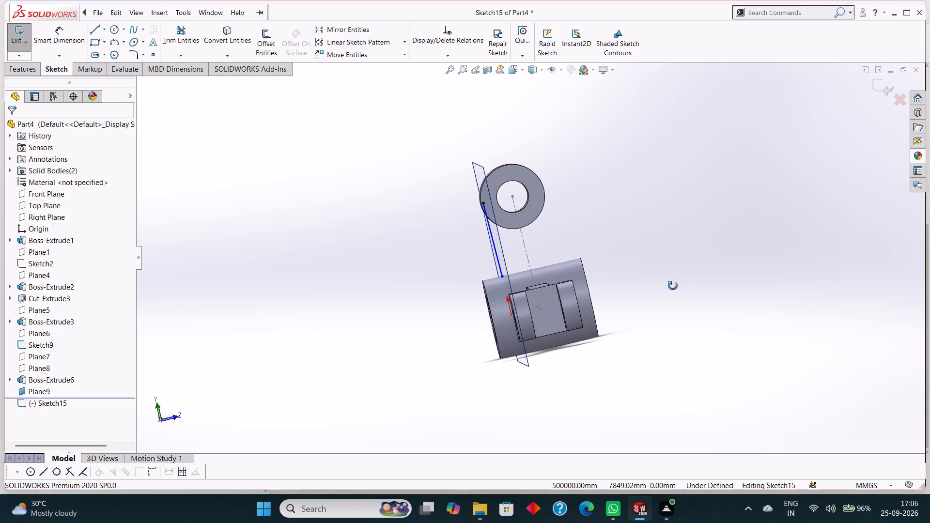
pyautogui.moveTo(673, 286); pyautogui.dragTo(679, 284, button='middle')
pyautogui.moveTo(683, 283); pyautogui.dragTo(691, 282, button='middle')
pyautogui.middleClick(631, 283)
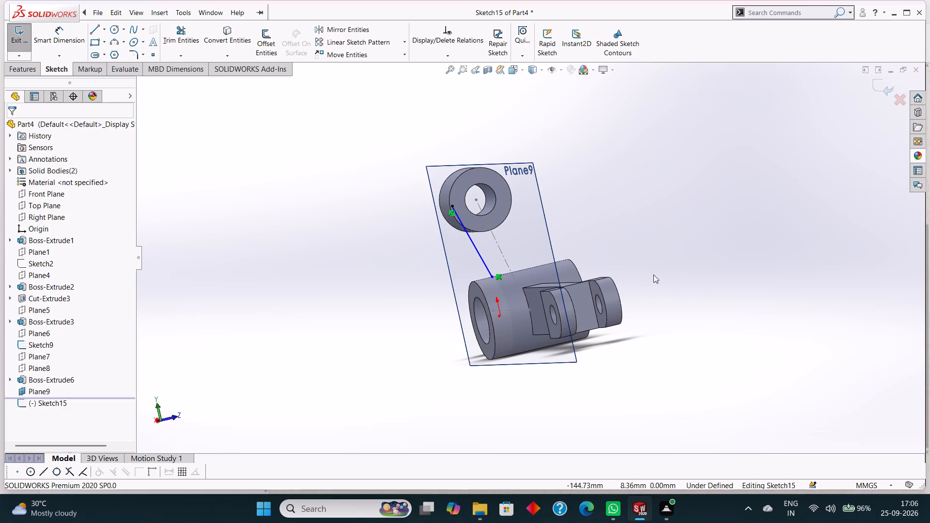
pyautogui.moveTo(681, 262); pyautogui.dragTo(655, 269, button='middle')
pyautogui.scroll(-1, 681, 262)
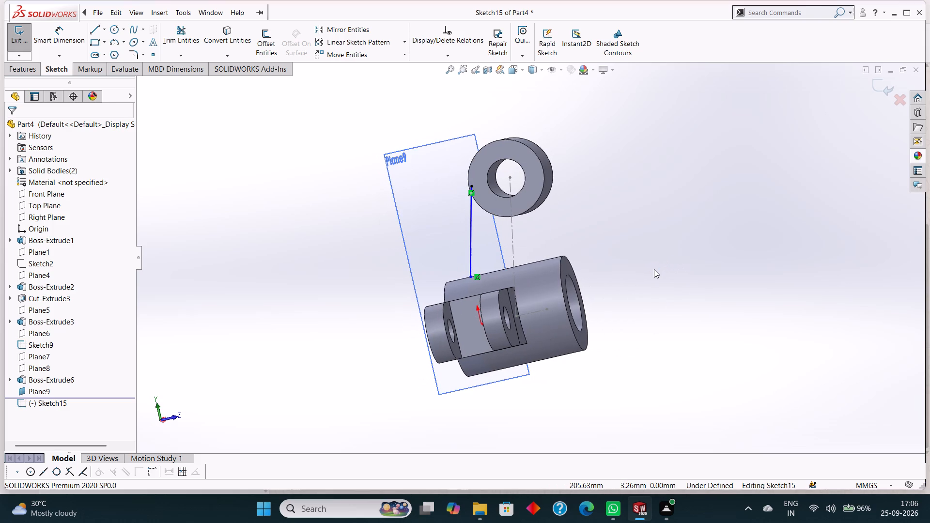
pyautogui.middleClick(473, 211)
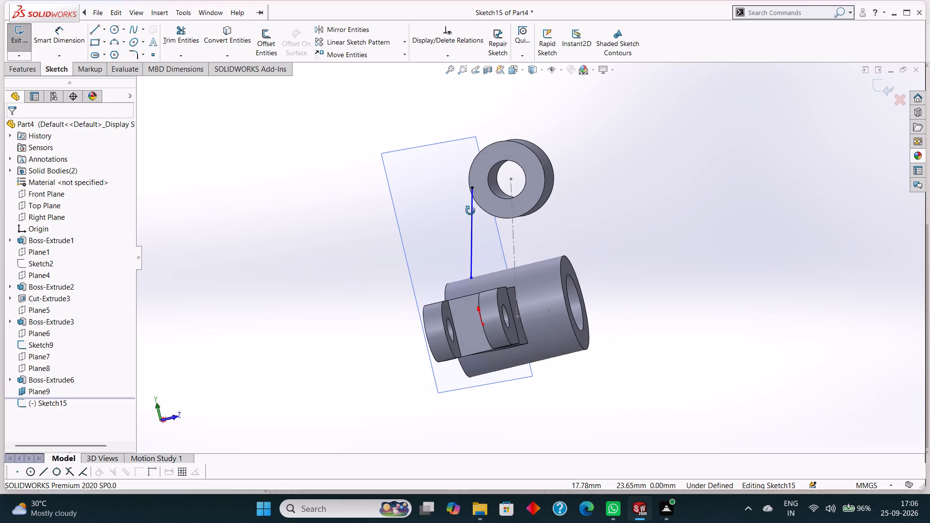
pyautogui.moveTo(700, 241); pyautogui.dragTo(680, 285, button='middle')
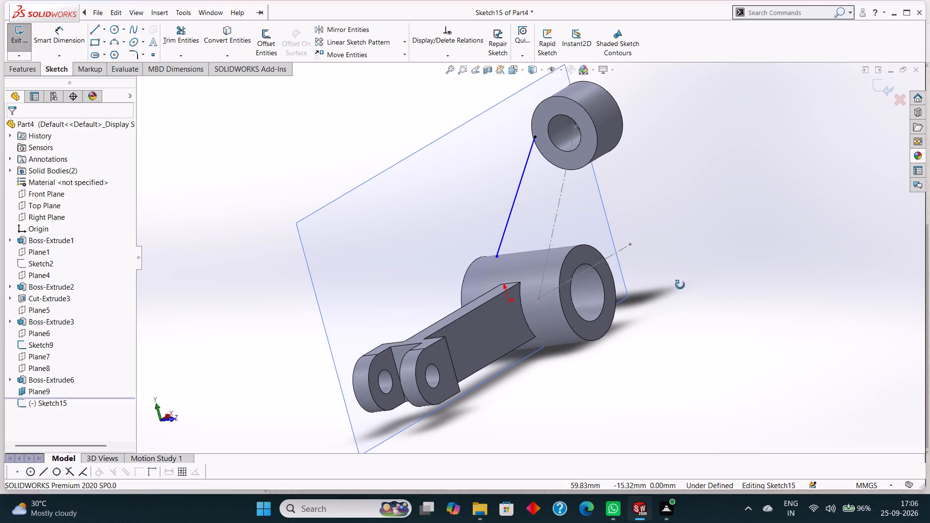
pyautogui.moveTo(680, 285); pyautogui.dragTo(685, 265, button='middle')
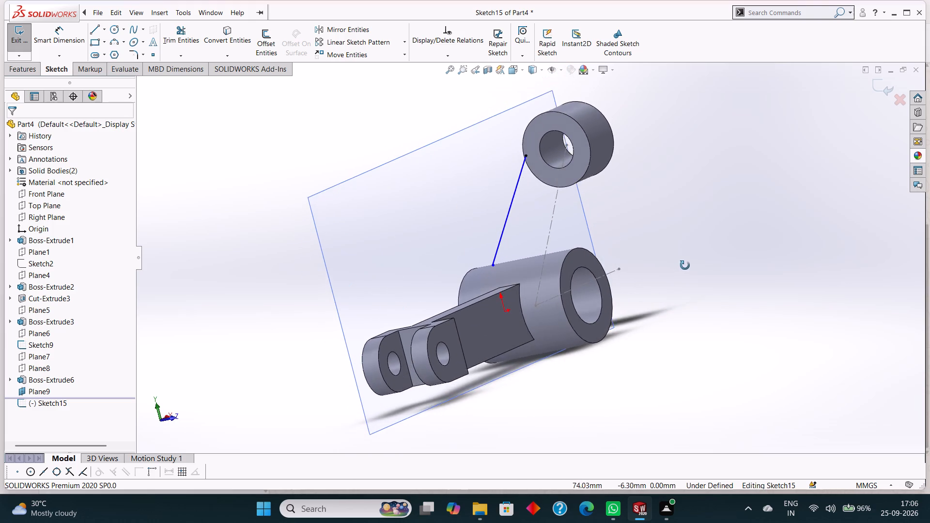
pyautogui.moveTo(685, 265); pyautogui.dragTo(691, 255, button='middle')
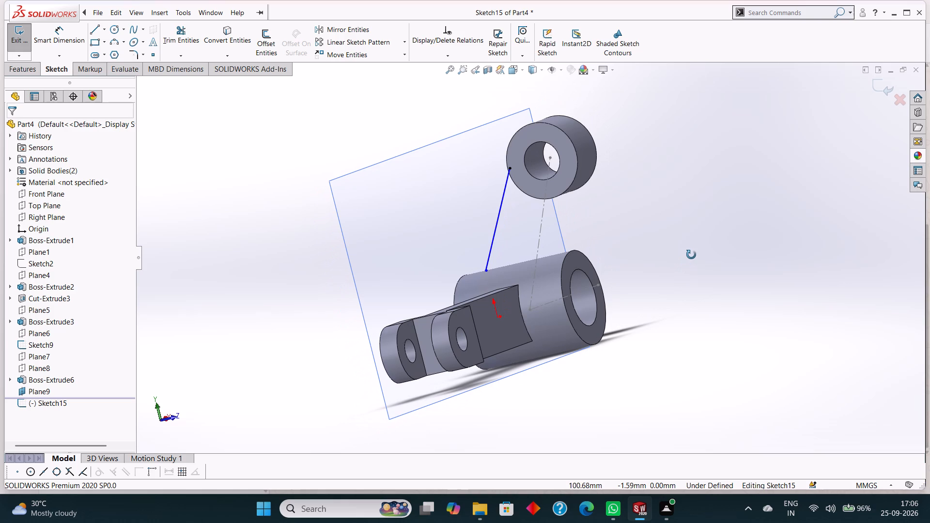
pyautogui.moveTo(691, 255); pyautogui.dragTo(689, 254, button='middle')
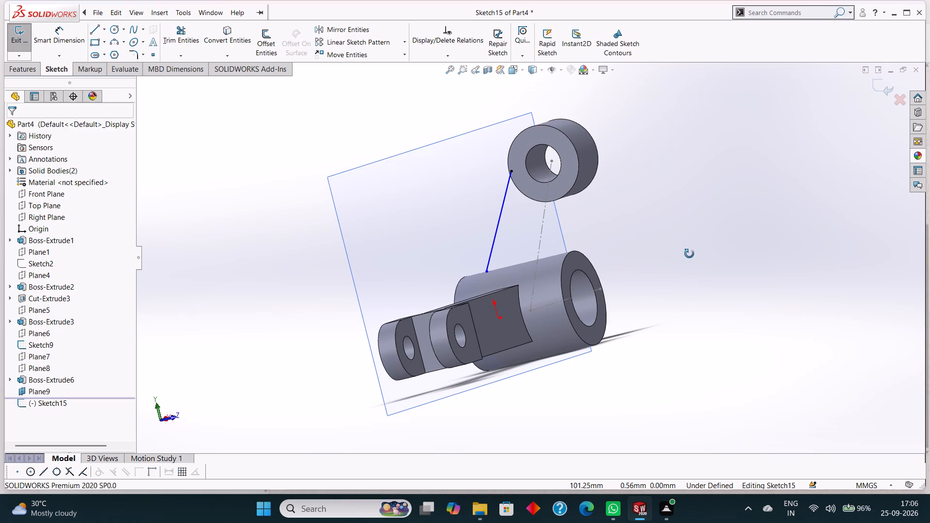
pyautogui.moveTo(689, 254); pyautogui.dragTo(688, 254, button='middle')
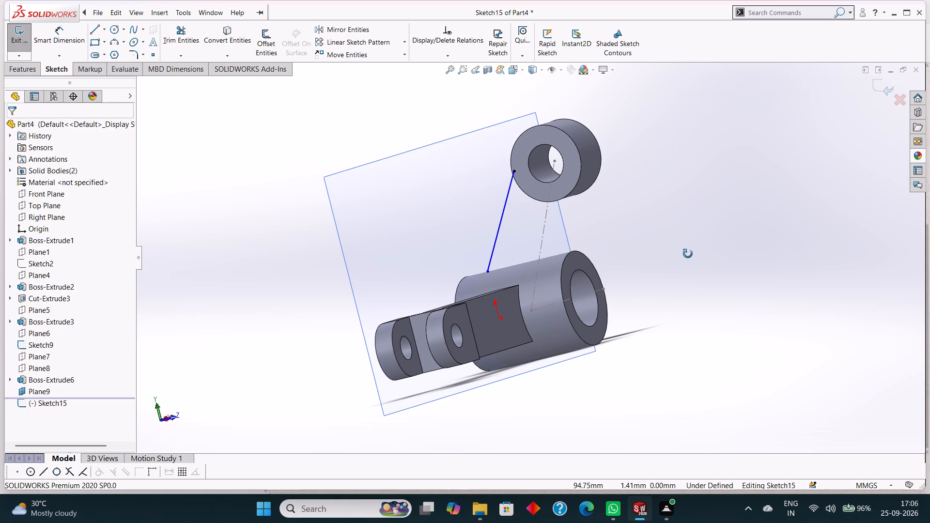
pyautogui.moveTo(688, 254); pyautogui.dragTo(691, 260, button='middle')
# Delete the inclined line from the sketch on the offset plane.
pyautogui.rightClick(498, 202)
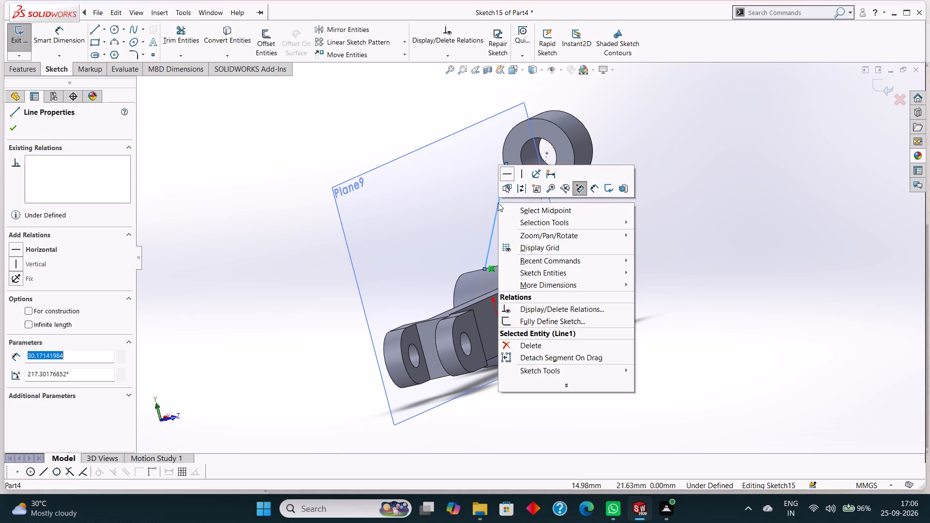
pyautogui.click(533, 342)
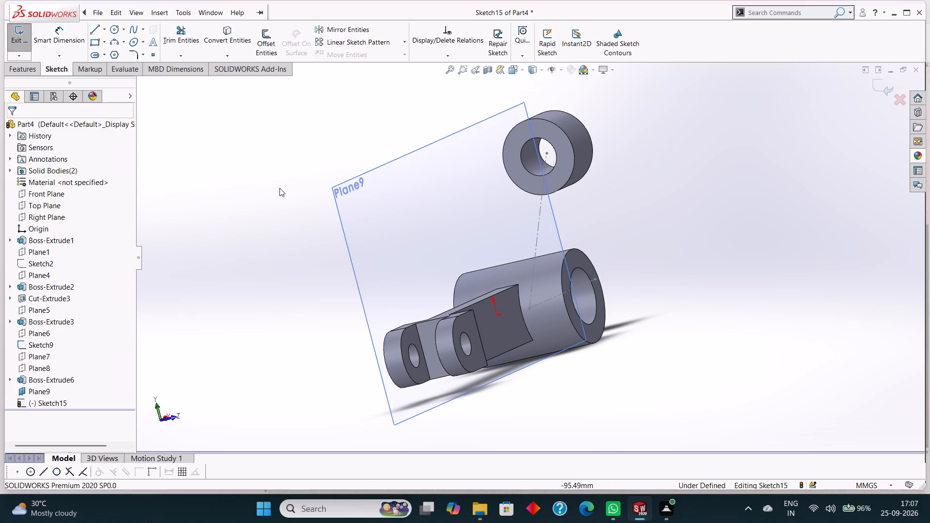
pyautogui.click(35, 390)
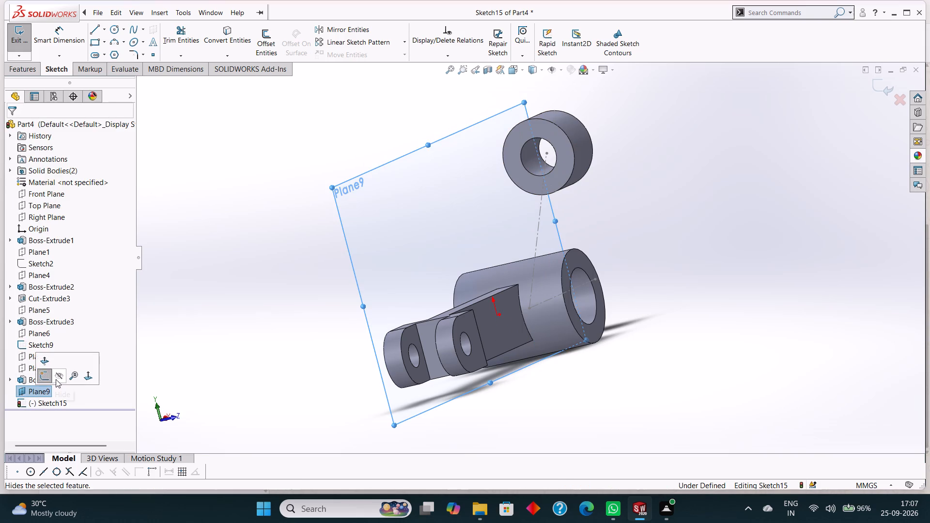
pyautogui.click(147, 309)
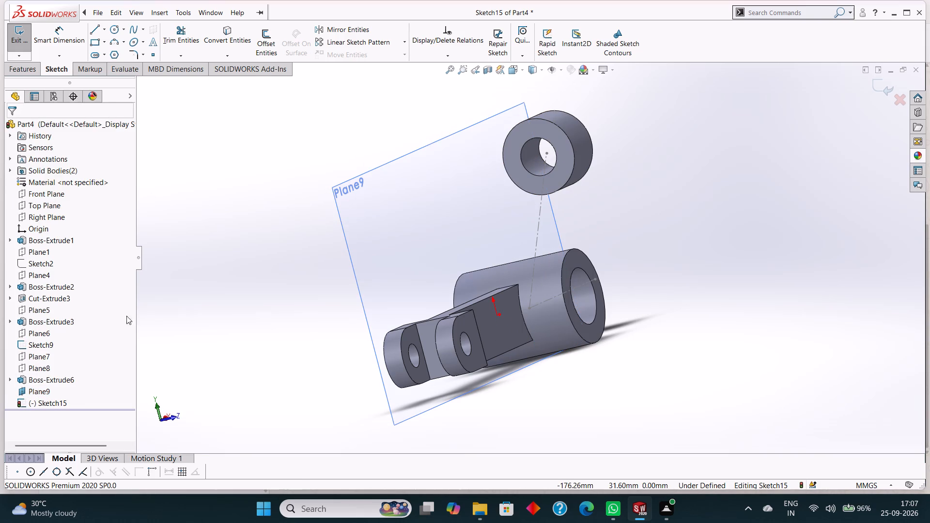
# Undo the line's deletion, the sketch on the offset plane and the plane's last offset edit.
pyautogui.hotkey('ctrl', 'z')
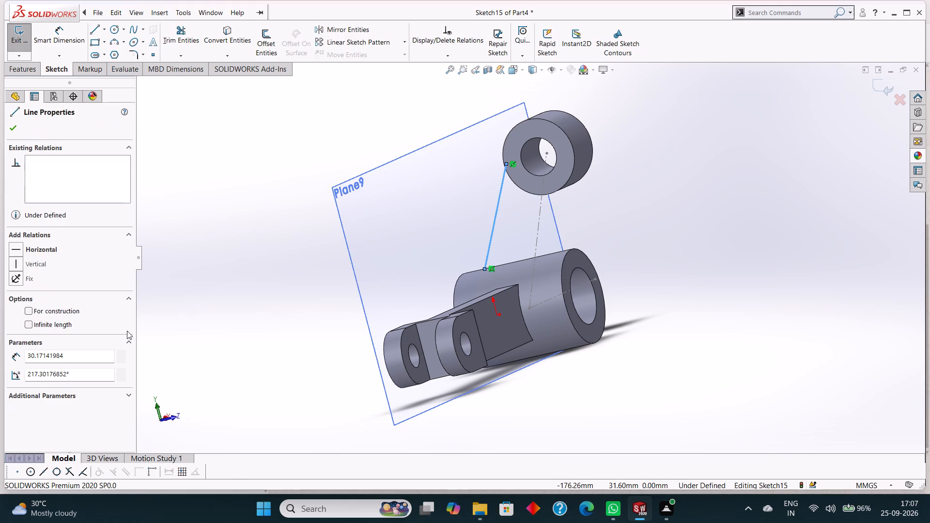
pyautogui.hotkey('ctrl', 'z')
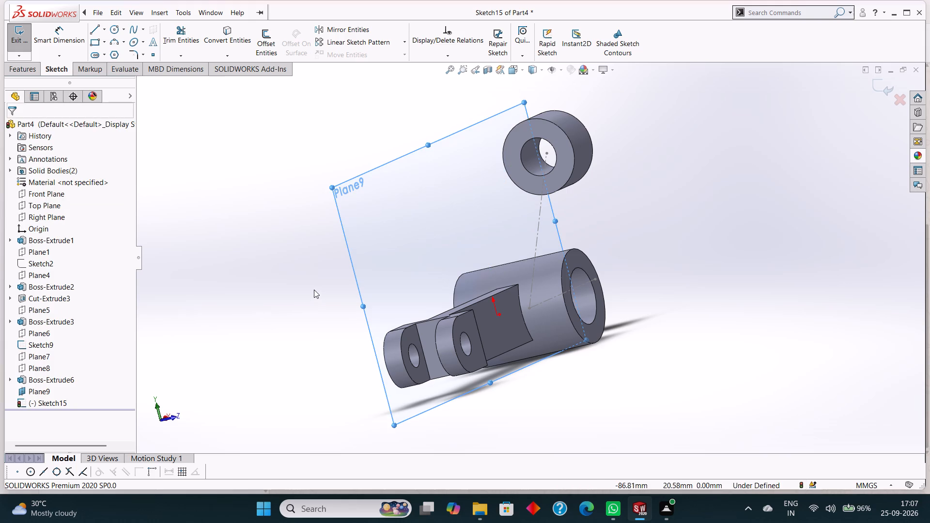
pyautogui.click(47, 390)
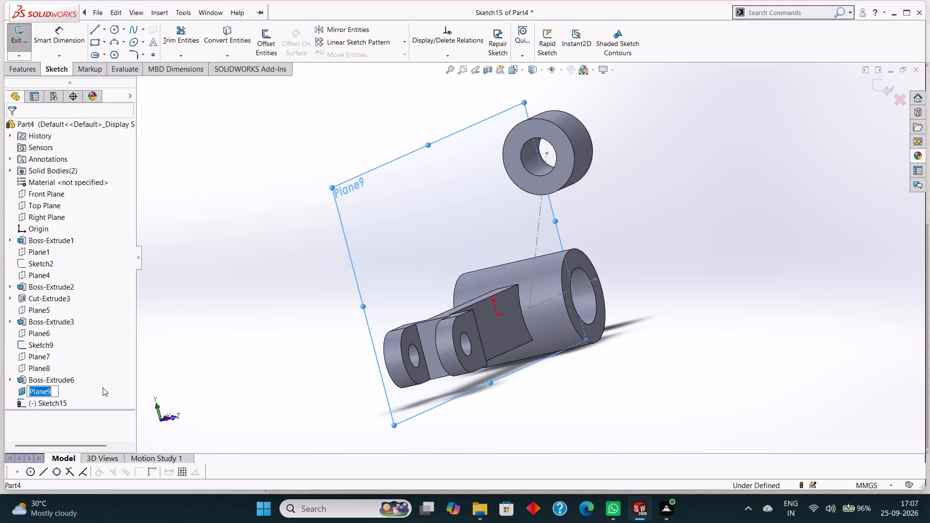
pyautogui.hotkey('ctrl', 'z')
pyautogui.hotkey('ctrl', 'z')
pyautogui.hotkey('ctrl', 'z')
pyautogui.press('Escape')
pyautogui.press('Escape')
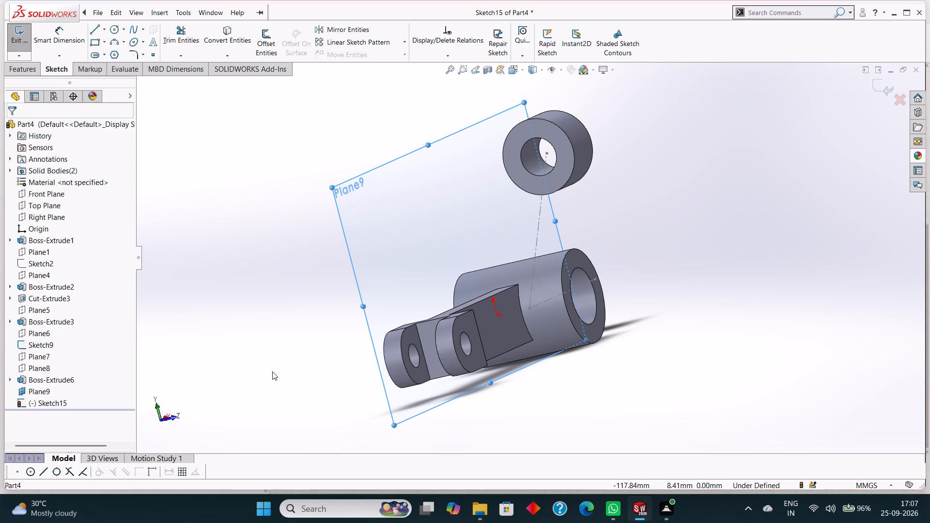
pyautogui.hotkey('ctrl', 'z')
pyautogui.hotkey('ctrl', 'z')
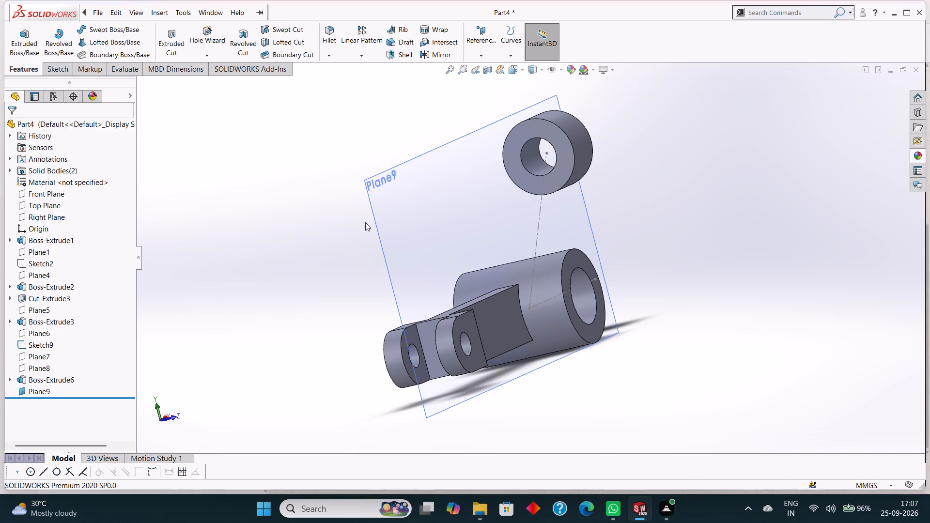
# Reopen the offset plane's definition to check its distance from the Front Plane, then accept it.
pyautogui.rightClick(463, 169)
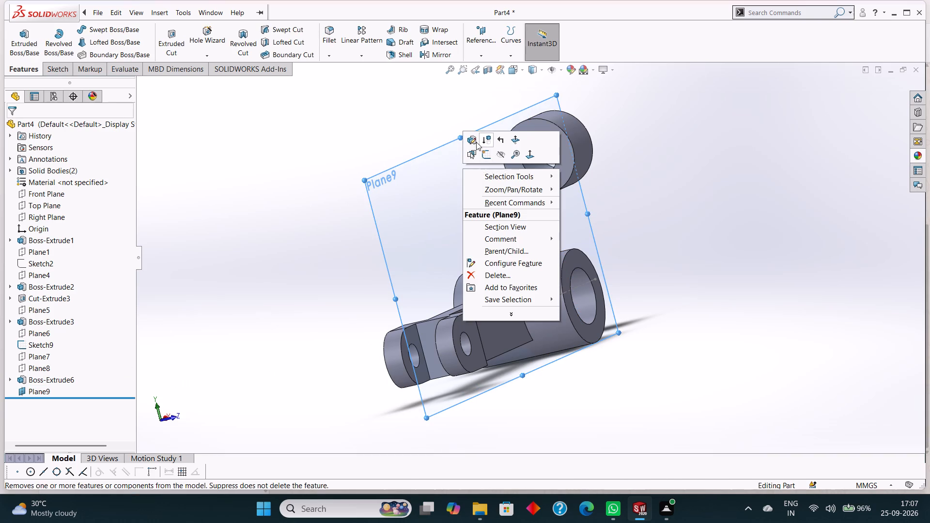
pyautogui.click(473, 140)
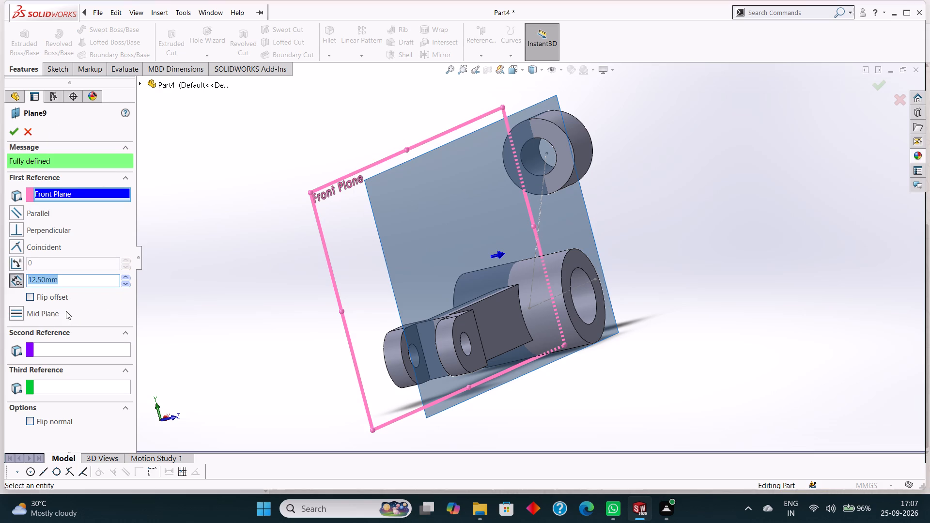
pyautogui.click(20, 129)
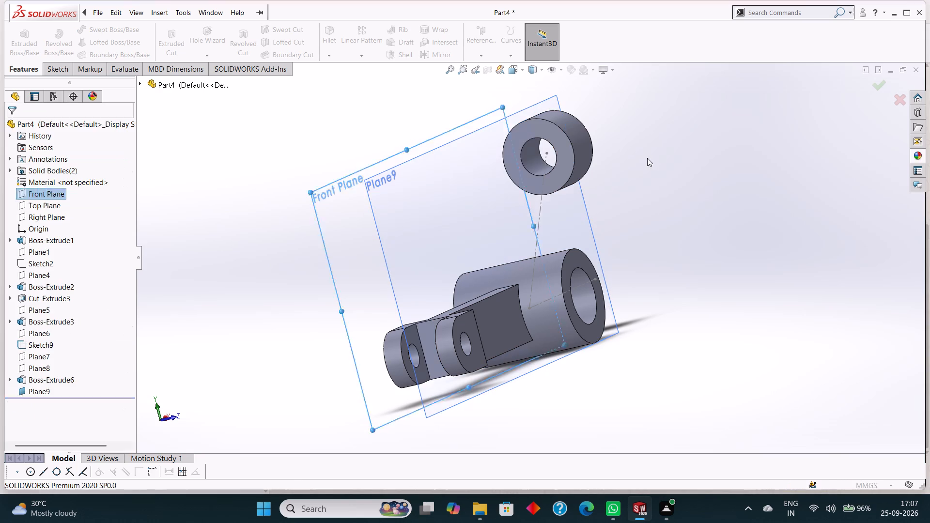
# Start a new sketch on the offset plane Plane9, viewed face-on.
pyautogui.click(474, 131)
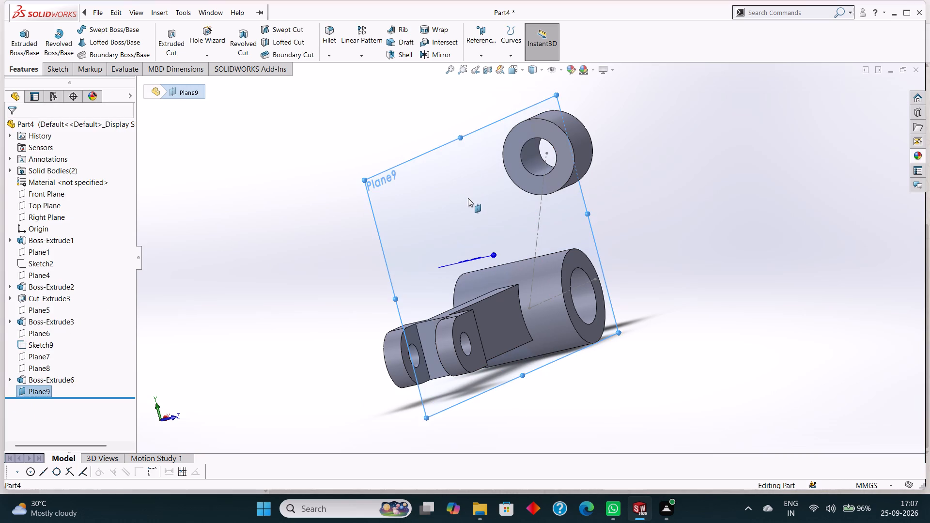
pyautogui.hotkey('ctrl', '8')
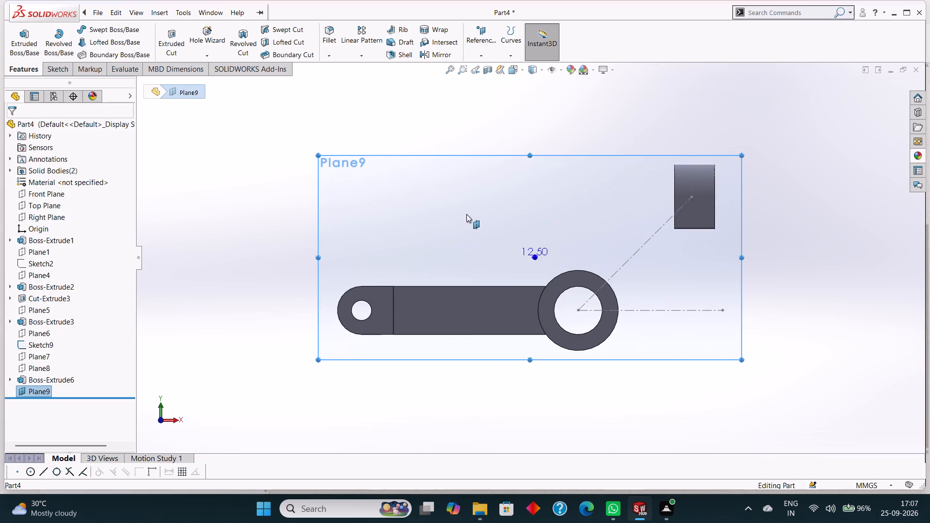
pyautogui.rightClick(432, 175)
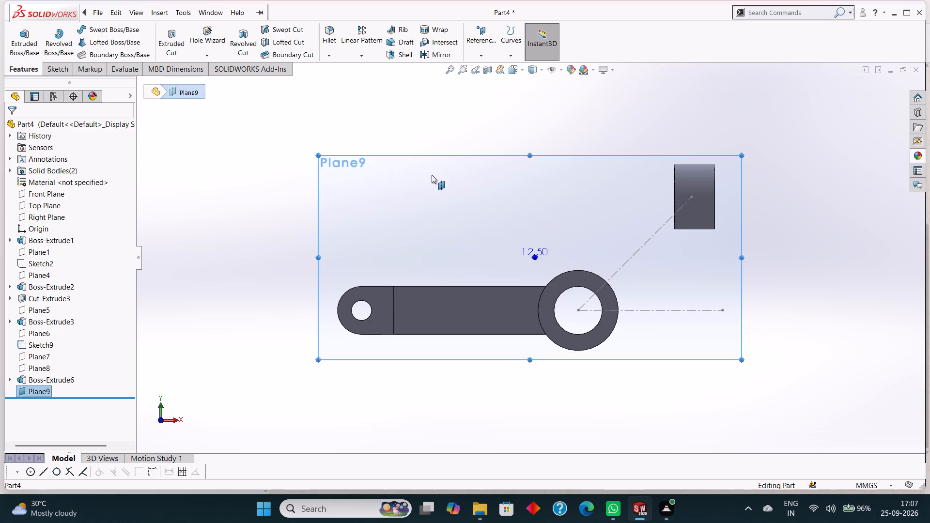
pyautogui.click(454, 164)
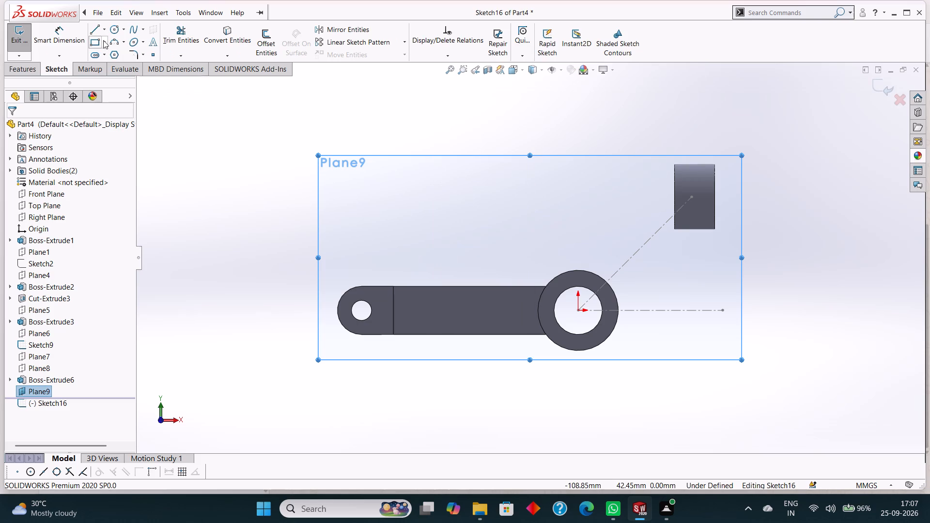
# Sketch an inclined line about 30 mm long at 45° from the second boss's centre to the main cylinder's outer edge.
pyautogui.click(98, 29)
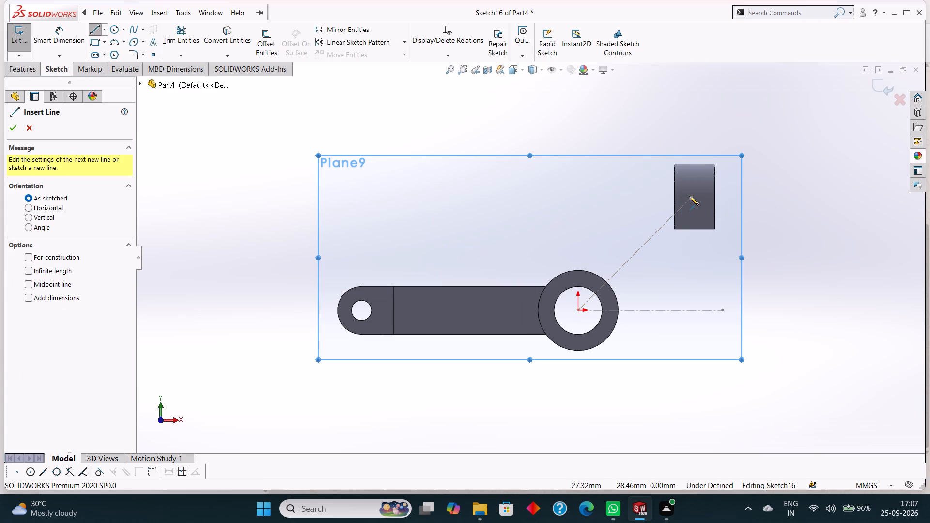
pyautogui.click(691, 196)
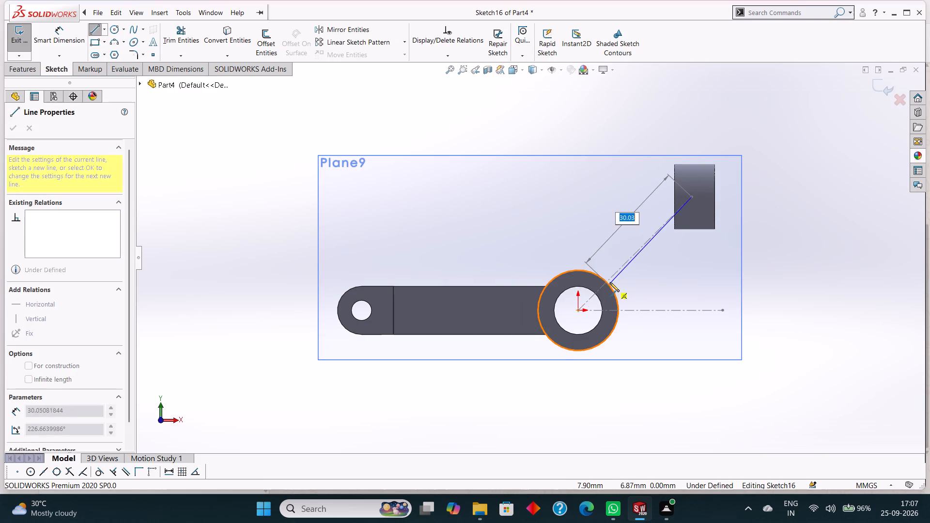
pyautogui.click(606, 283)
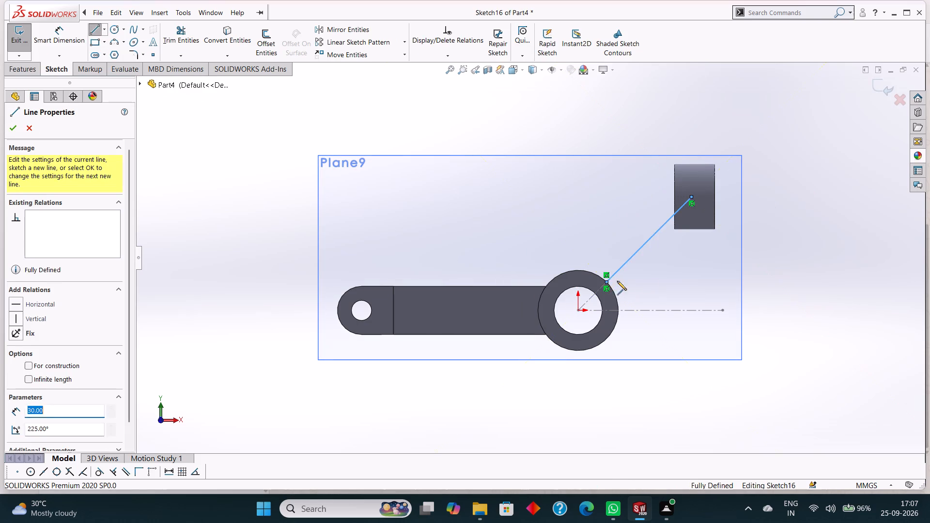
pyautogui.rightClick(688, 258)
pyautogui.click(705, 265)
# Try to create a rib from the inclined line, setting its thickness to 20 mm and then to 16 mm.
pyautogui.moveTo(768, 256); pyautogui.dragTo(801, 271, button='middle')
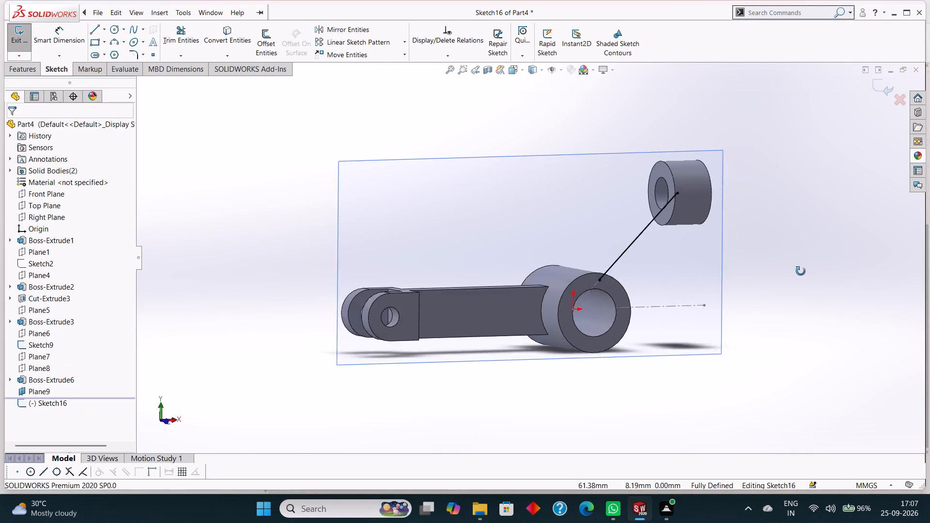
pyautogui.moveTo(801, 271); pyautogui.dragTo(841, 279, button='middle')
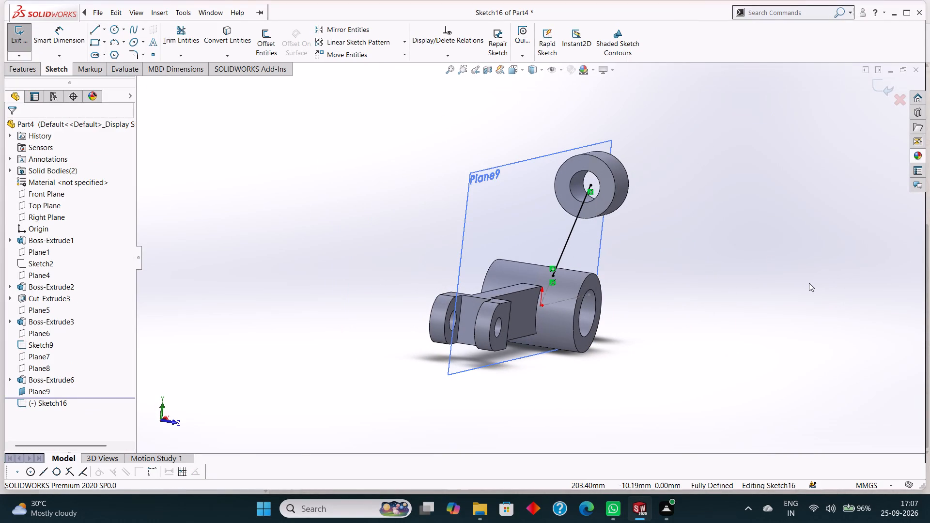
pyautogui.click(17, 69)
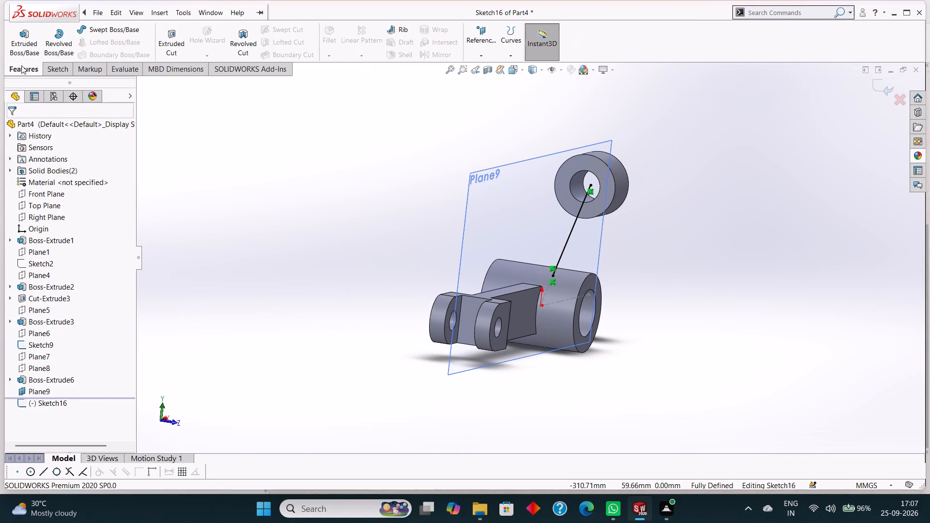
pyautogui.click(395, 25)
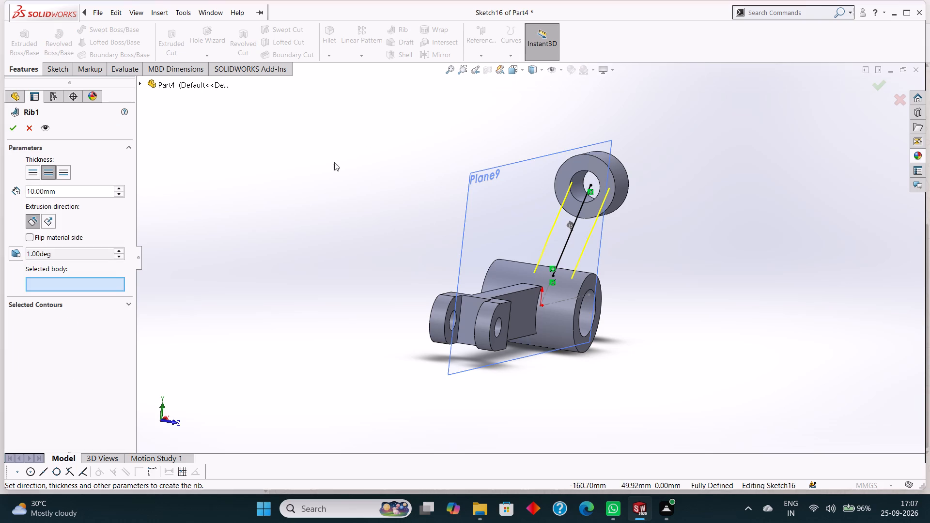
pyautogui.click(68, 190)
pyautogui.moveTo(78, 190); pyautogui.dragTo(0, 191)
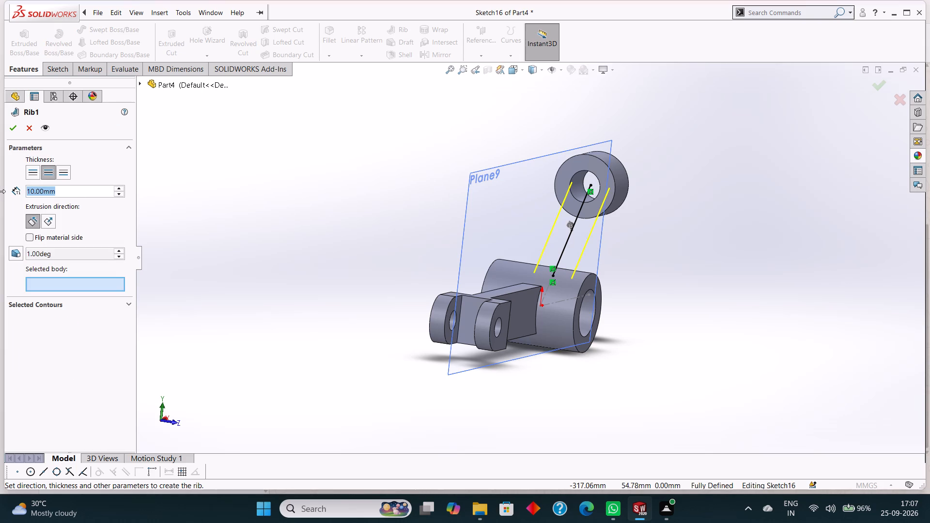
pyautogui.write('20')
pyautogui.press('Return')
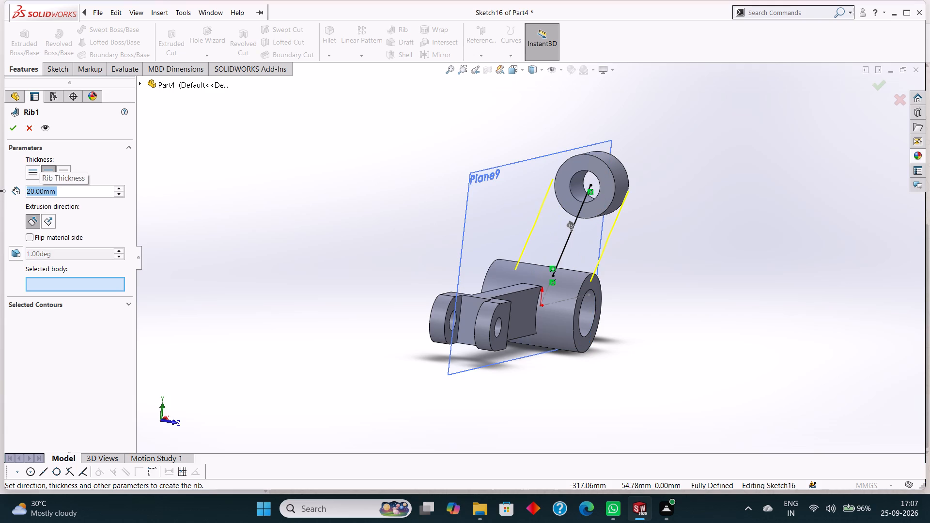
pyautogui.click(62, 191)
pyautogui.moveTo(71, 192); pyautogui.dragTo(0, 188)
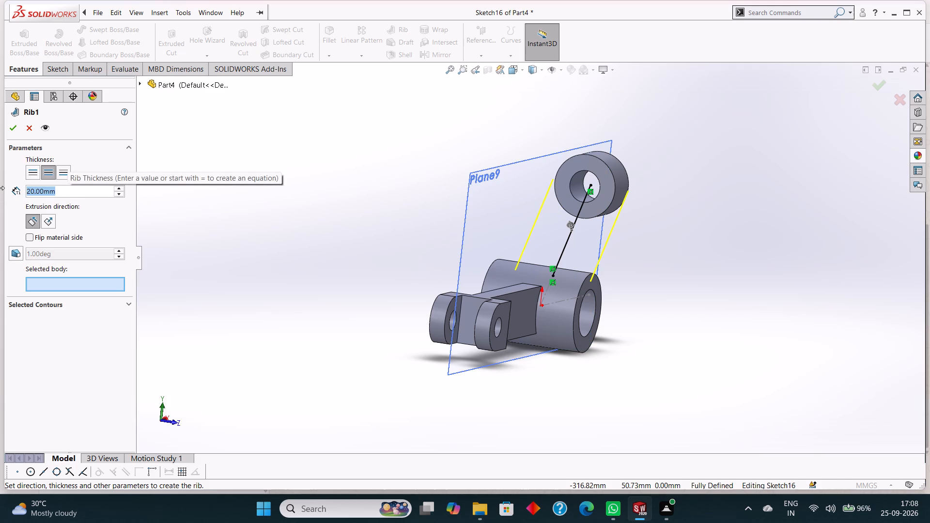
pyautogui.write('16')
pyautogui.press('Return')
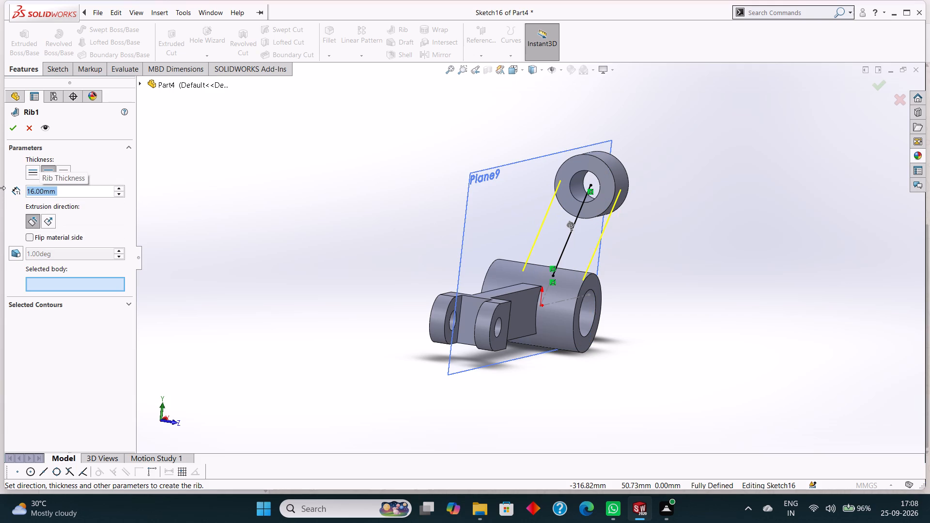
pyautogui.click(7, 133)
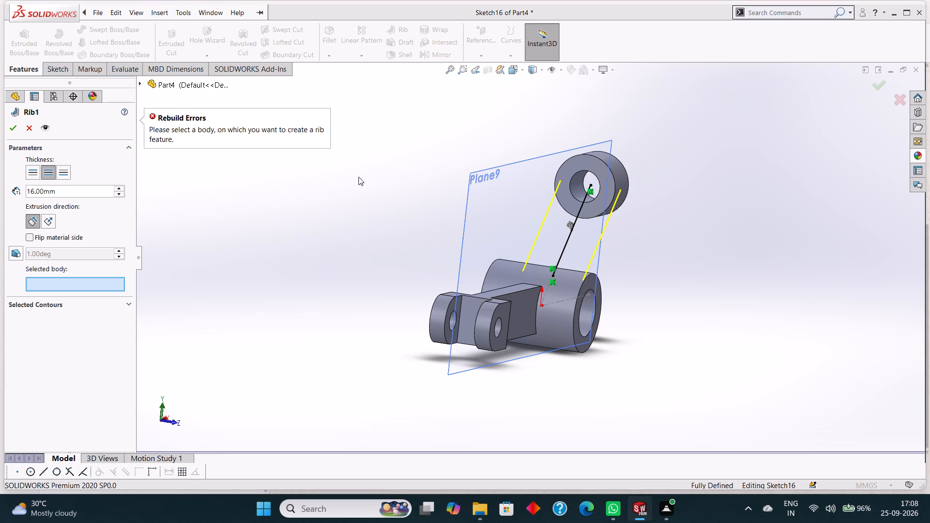
# Examine the rib preview between the second boss and the main cylinder from several angles, then leave the Rib command.
pyautogui.moveTo(682, 226); pyautogui.dragTo(665, 202, button='middle')
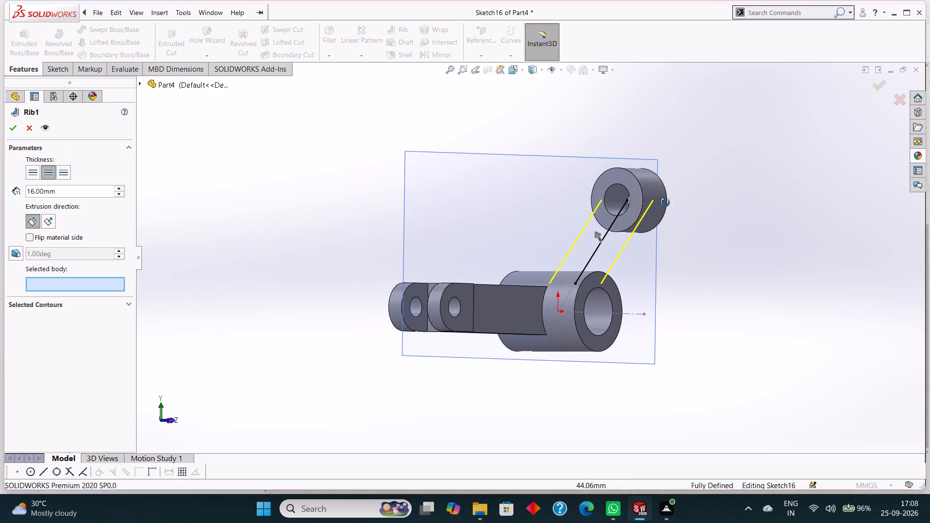
pyautogui.moveTo(665, 202); pyautogui.dragTo(661, 219, button='middle')
pyautogui.scroll(1, 679, 230)
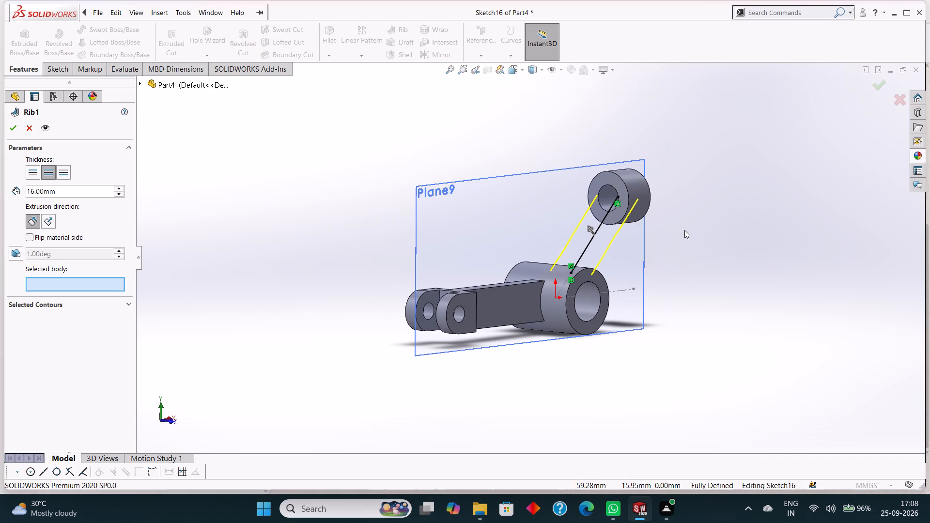
pyautogui.moveTo(684, 230); pyautogui.dragTo(725, 232, button='middle')
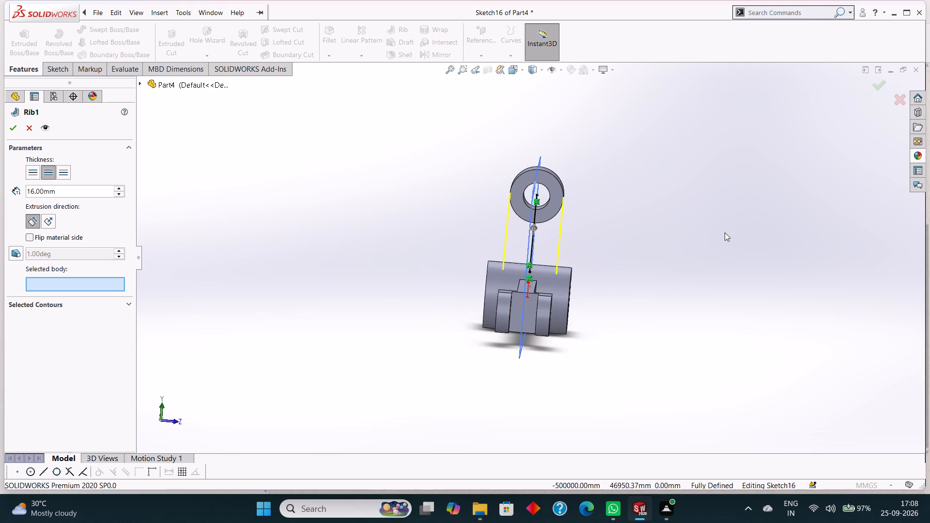
pyautogui.scroll(1, 725, 232)
pyautogui.moveTo(722, 232); pyautogui.dragTo(690, 231, button='middle')
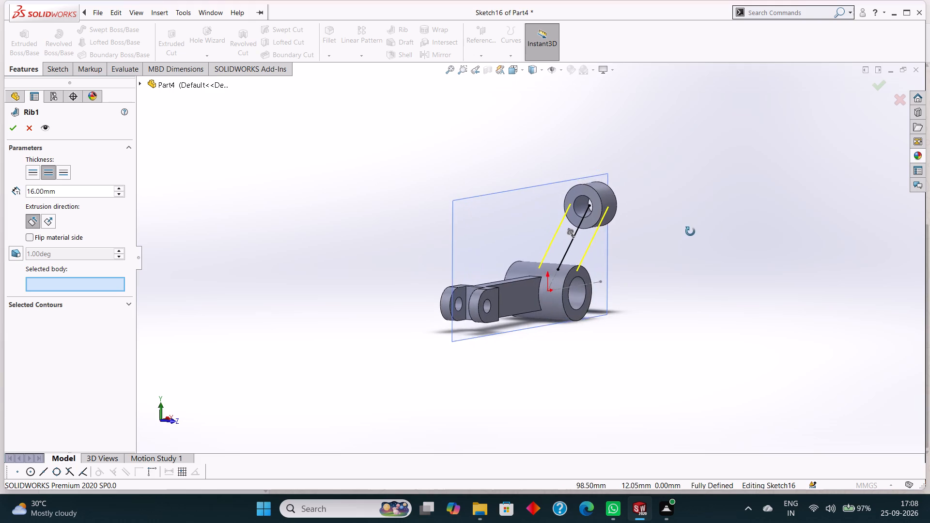
pyautogui.moveTo(690, 231); pyautogui.dragTo(723, 227, button='middle')
pyautogui.scroll(1, 719, 227)
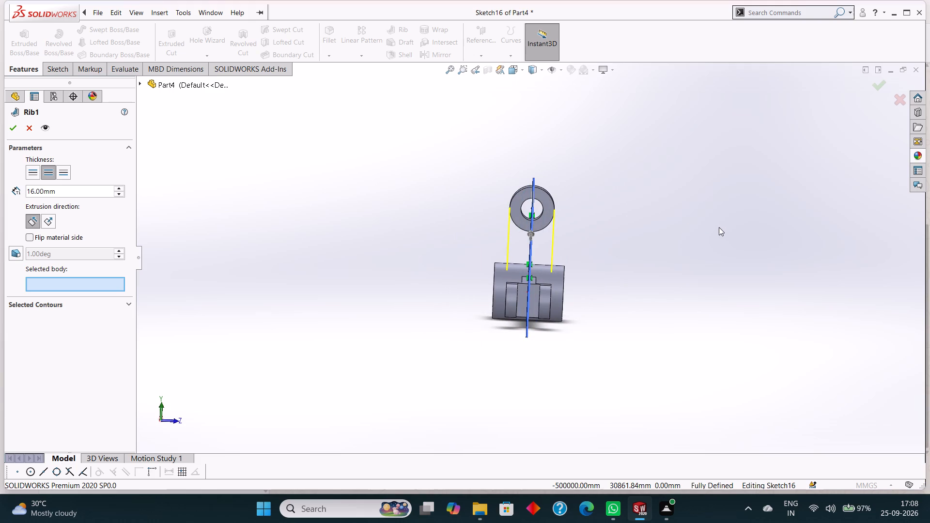
pyautogui.scroll(1, 718, 227)
pyautogui.scroll(-3, 672, 237)
pyautogui.scroll(3, 449, 263)
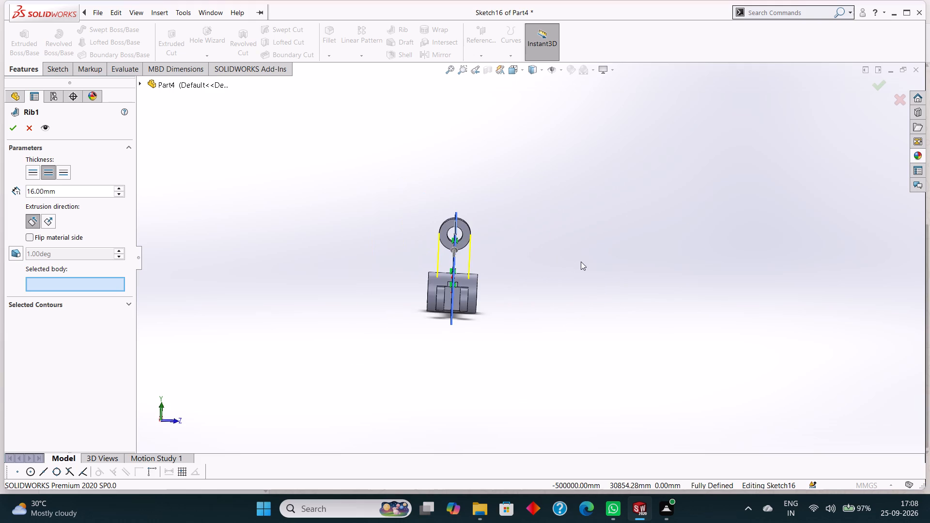
pyautogui.moveTo(581, 263); pyautogui.dragTo(532, 288, button='middle')
pyautogui.scroll(-2, 398, 210)
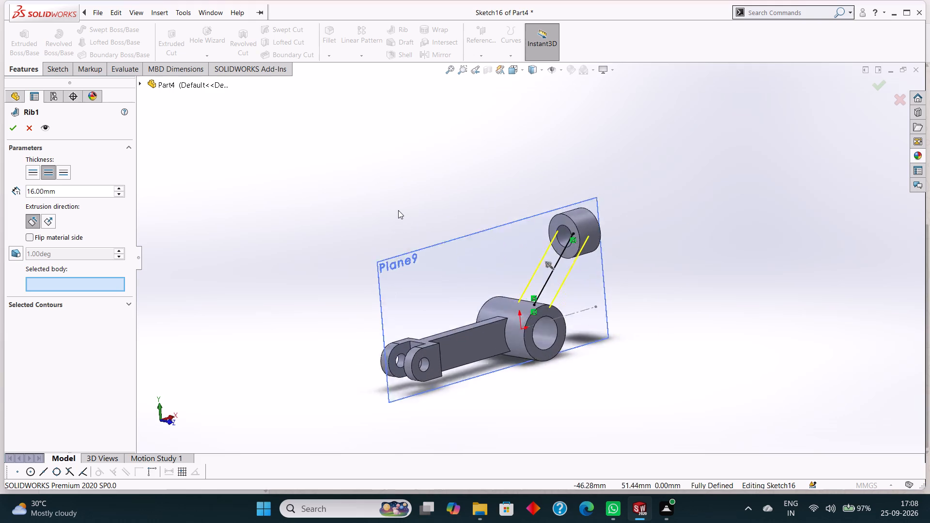
pyautogui.scroll(-1, 398, 210)
pyautogui.scroll(1, 680, 232)
pyautogui.press('Escape')
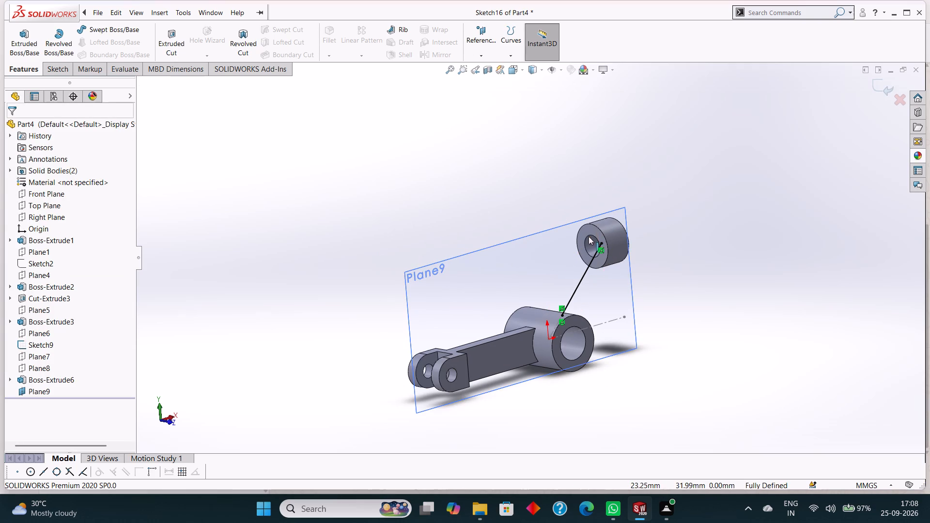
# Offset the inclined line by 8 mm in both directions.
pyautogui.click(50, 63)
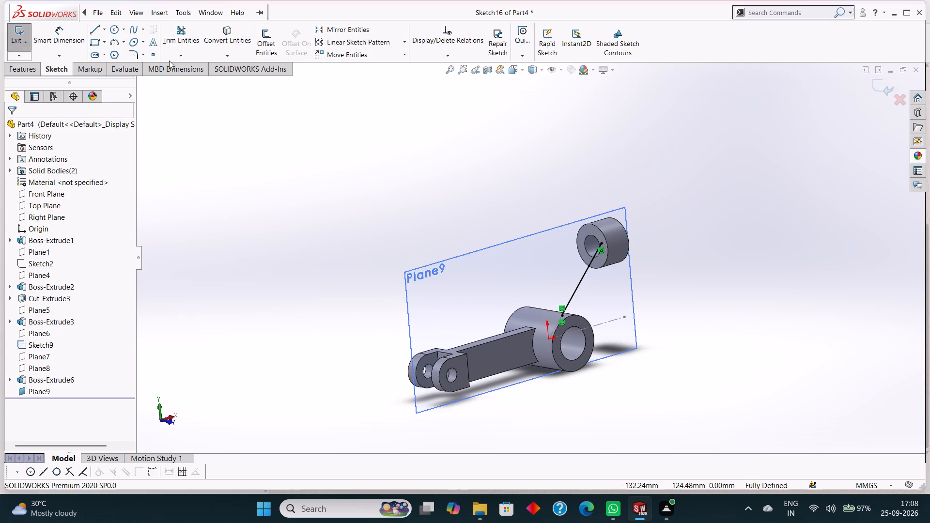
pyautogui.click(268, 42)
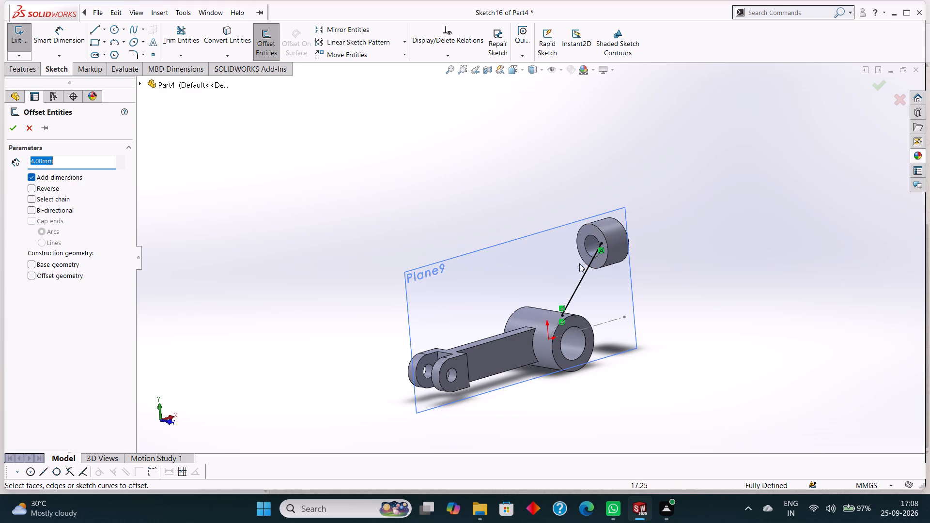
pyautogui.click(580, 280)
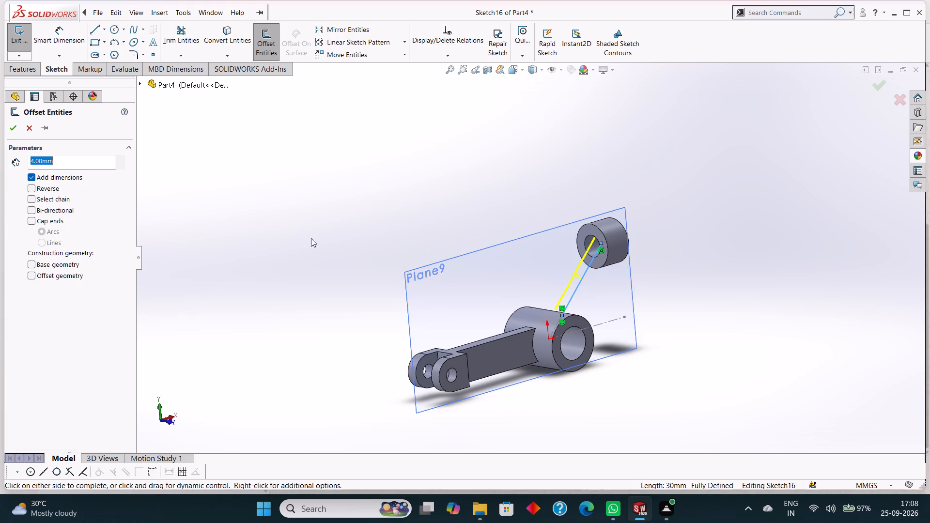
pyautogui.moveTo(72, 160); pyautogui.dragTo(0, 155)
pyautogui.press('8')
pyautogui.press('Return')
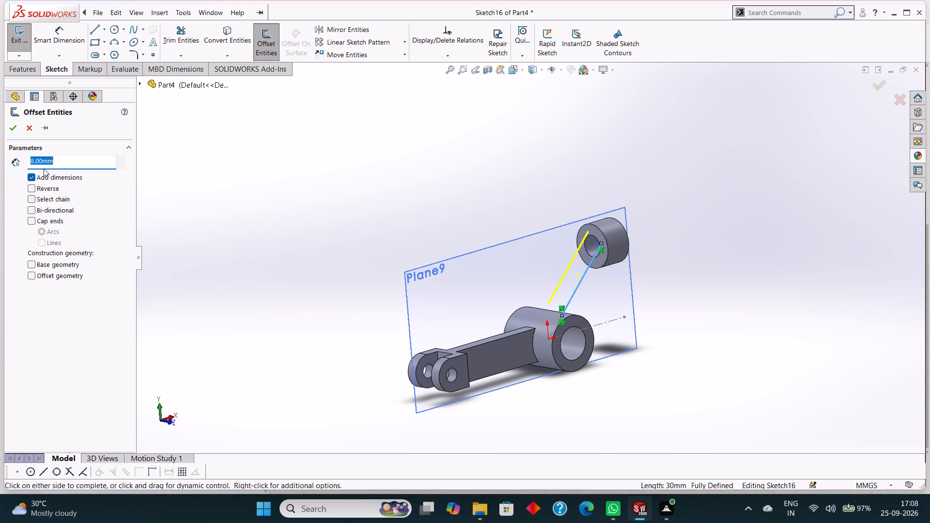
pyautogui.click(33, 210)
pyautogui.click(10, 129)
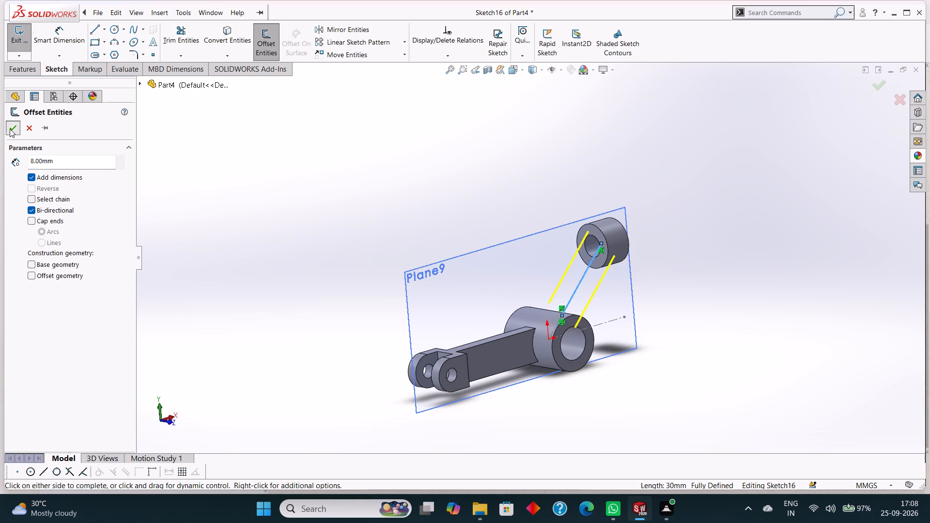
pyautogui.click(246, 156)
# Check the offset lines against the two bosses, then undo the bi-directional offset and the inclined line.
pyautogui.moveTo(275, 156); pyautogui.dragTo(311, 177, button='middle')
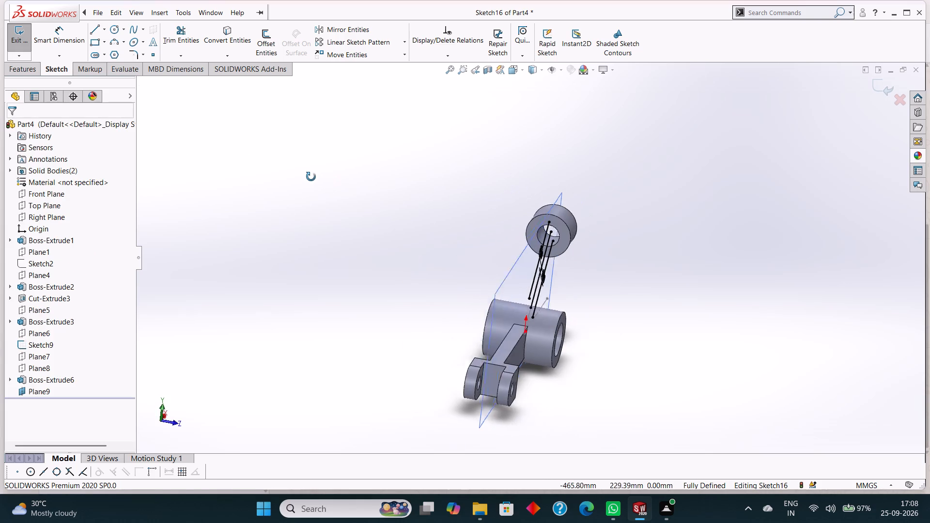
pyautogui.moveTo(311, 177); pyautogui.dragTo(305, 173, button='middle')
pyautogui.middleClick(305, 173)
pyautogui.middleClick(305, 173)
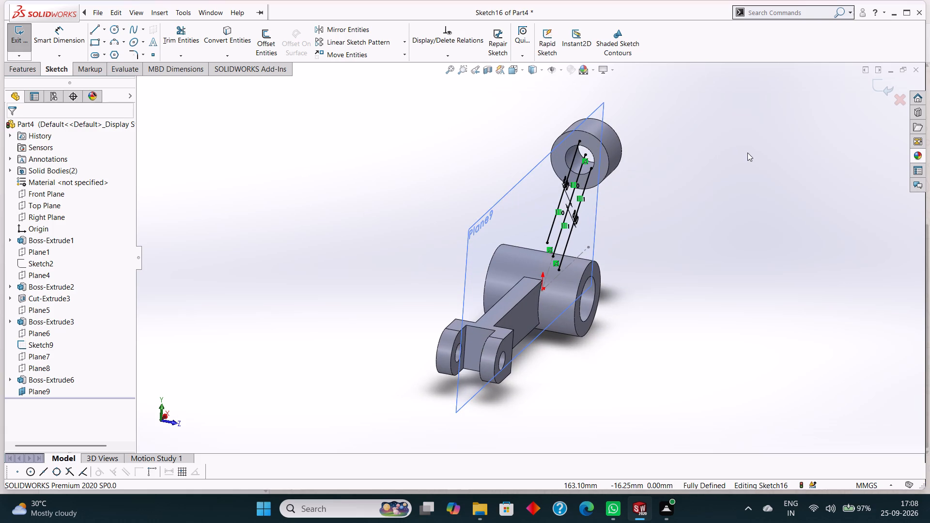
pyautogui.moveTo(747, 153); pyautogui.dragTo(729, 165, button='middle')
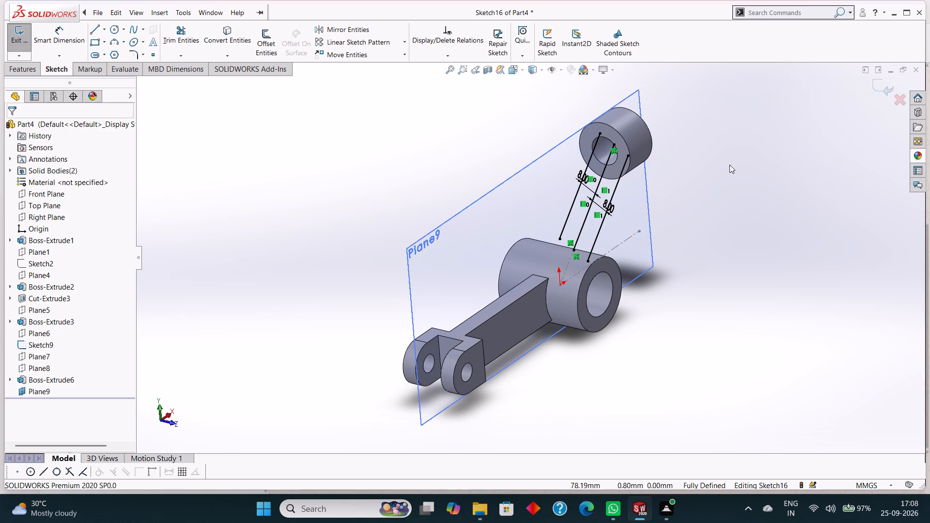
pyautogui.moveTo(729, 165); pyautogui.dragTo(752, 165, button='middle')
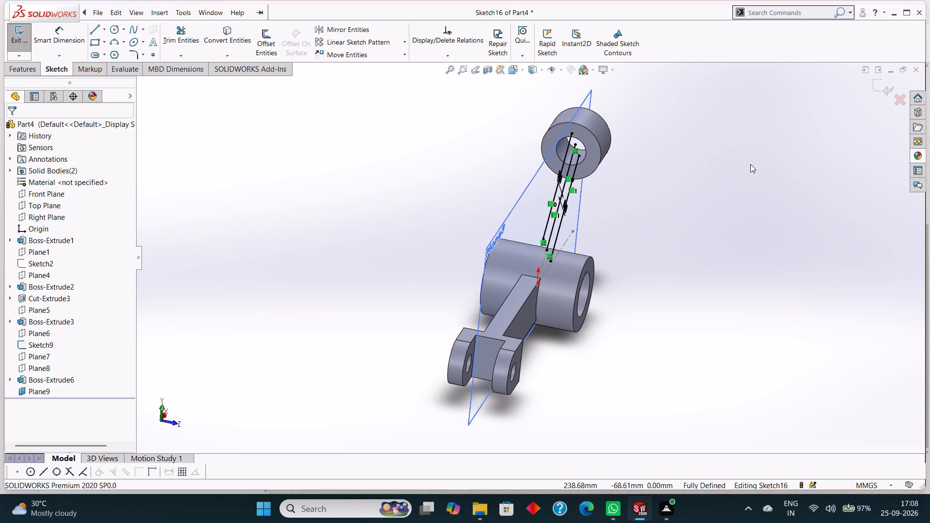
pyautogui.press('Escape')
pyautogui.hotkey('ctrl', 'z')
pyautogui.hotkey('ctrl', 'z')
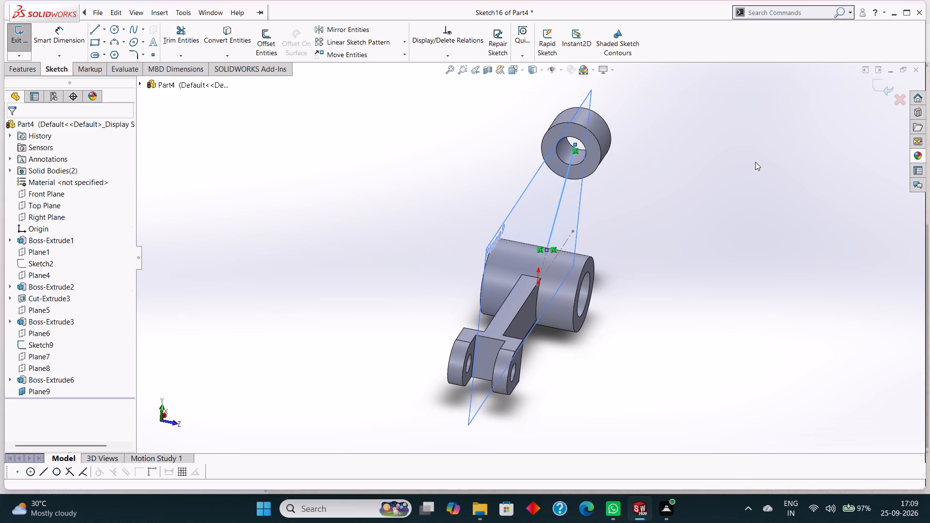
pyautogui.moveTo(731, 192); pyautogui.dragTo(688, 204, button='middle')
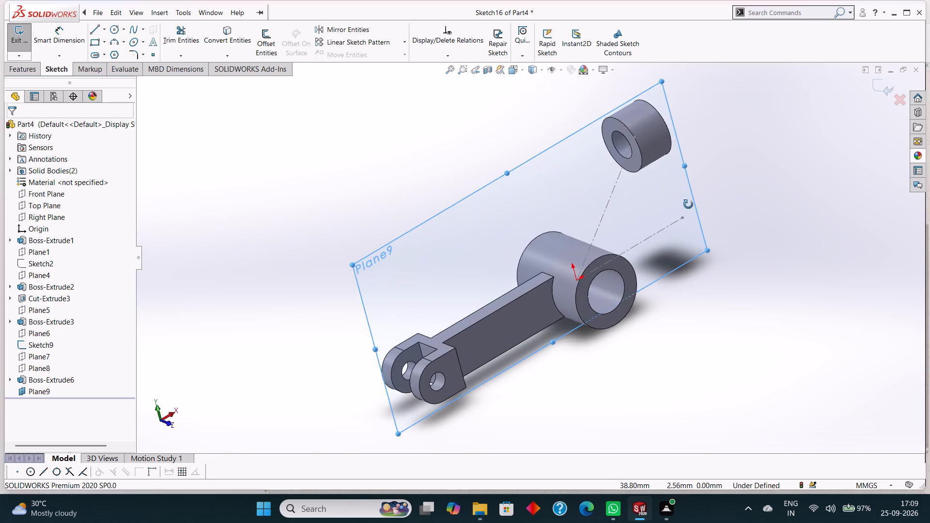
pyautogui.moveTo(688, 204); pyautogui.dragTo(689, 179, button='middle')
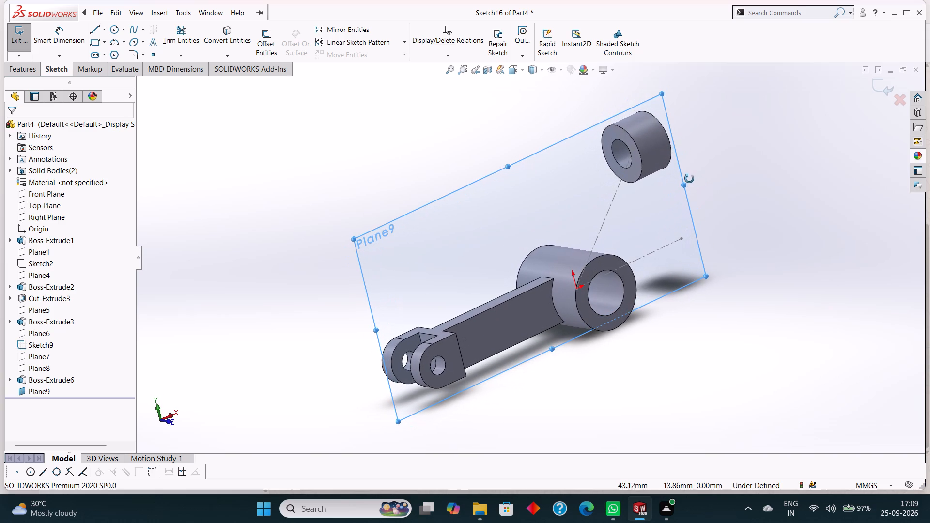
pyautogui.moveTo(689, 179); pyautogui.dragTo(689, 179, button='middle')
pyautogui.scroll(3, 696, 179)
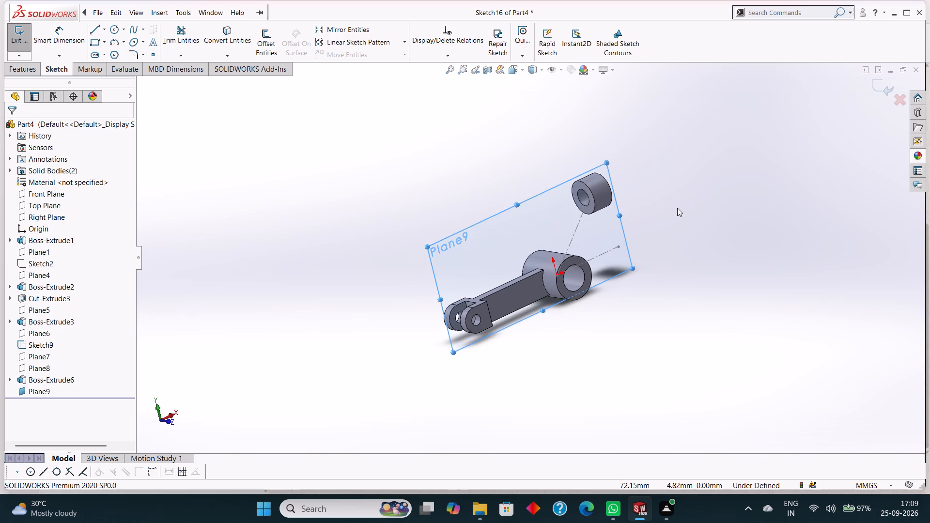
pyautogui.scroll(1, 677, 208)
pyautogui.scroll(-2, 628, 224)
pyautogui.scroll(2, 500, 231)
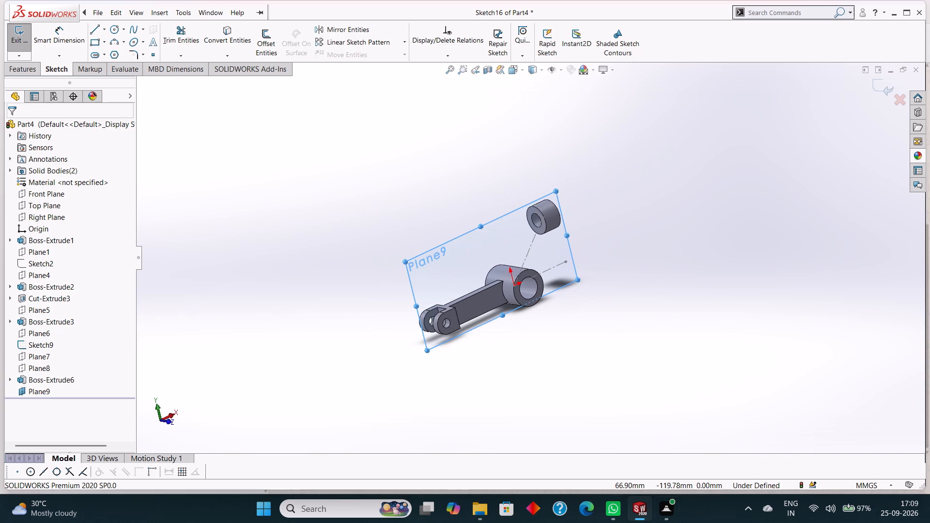
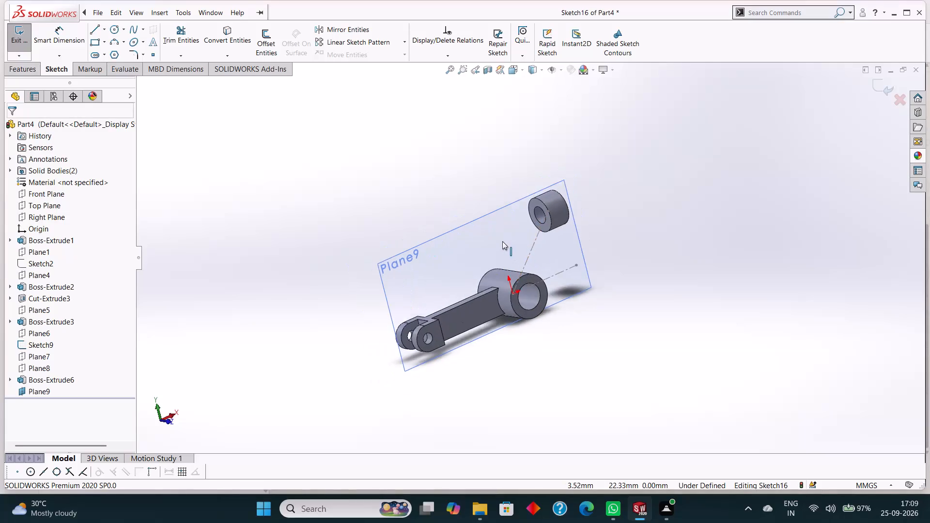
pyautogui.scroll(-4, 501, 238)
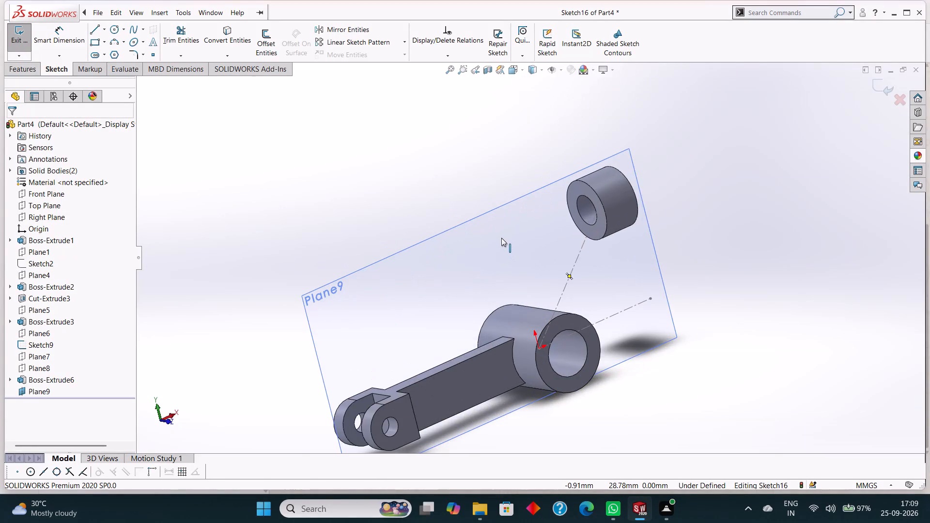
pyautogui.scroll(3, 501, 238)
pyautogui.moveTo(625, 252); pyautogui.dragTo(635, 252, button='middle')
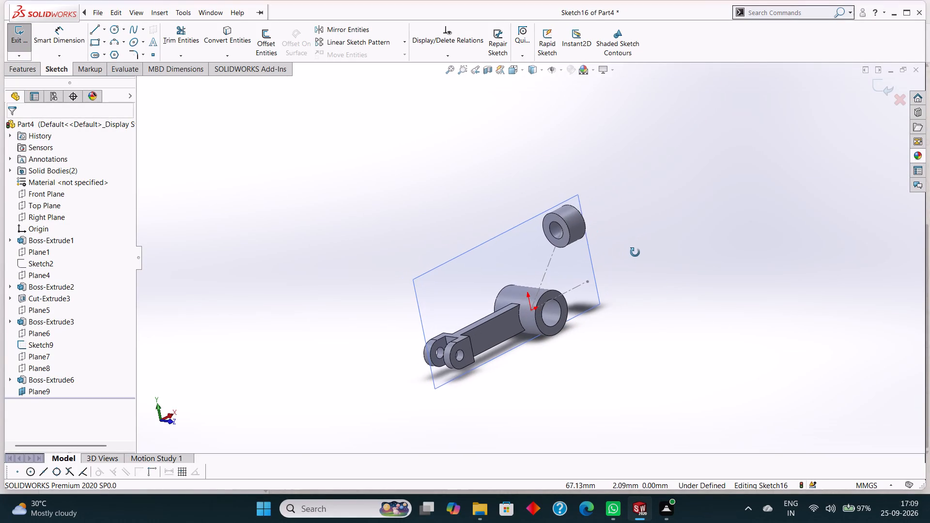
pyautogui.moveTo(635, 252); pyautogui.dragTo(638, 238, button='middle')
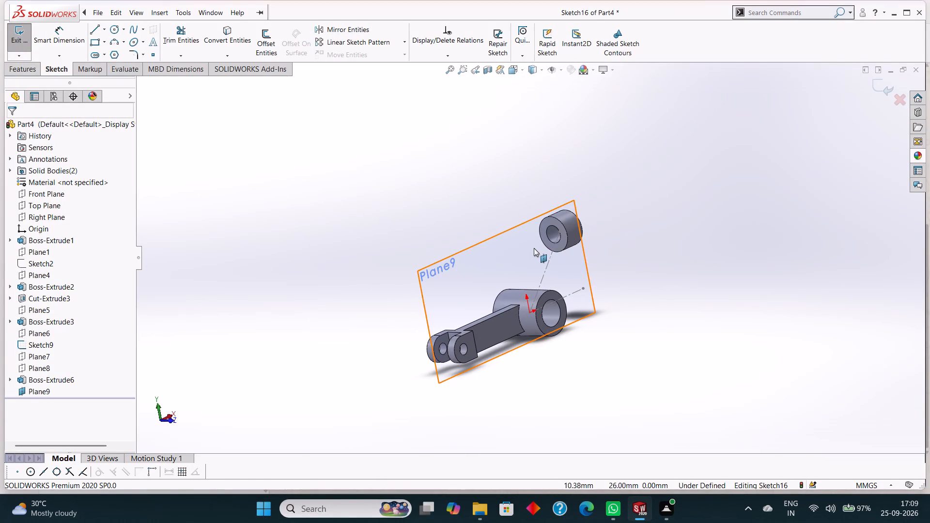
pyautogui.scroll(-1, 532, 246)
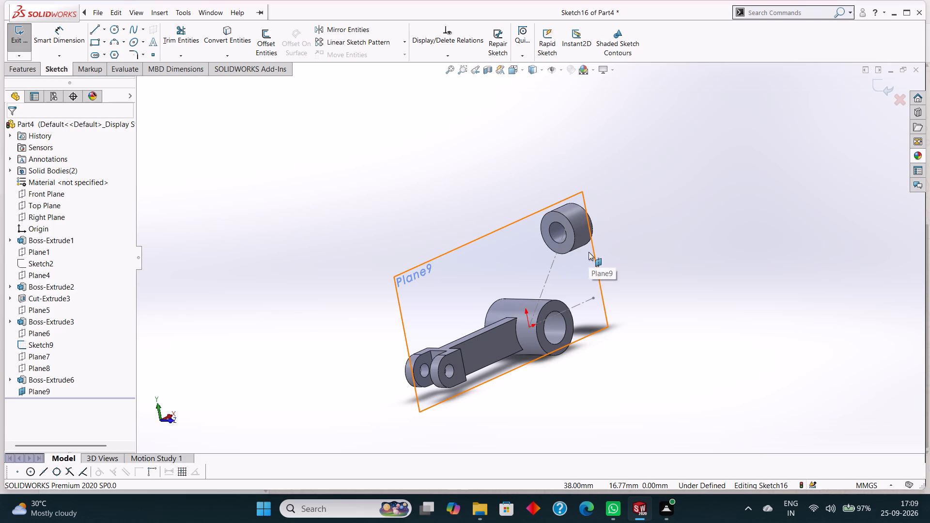
# Hide Plane9 so that only the bodies and sketch lines remain in view.
pyautogui.rightClick(490, 242)
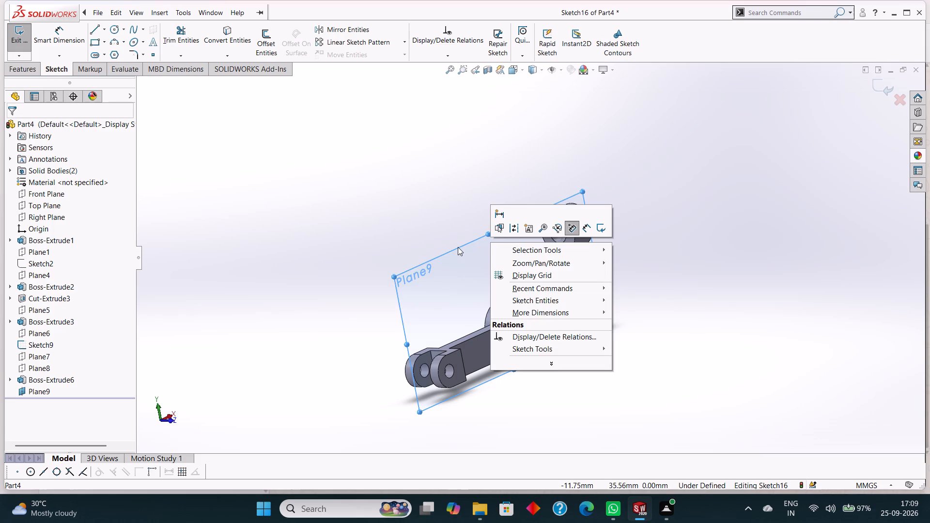
pyautogui.press('Escape')
pyautogui.rightClick(483, 251)
pyautogui.press('Escape')
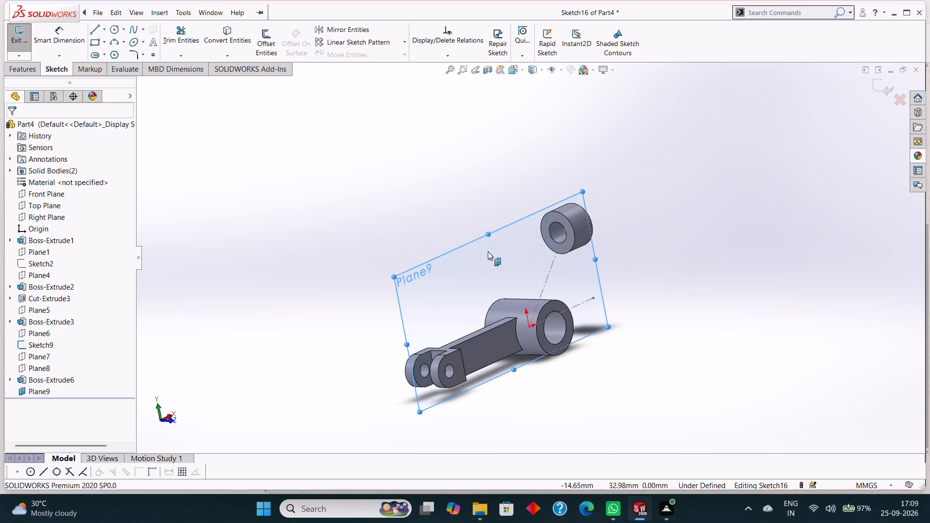
pyautogui.scroll(-2, 711, 249)
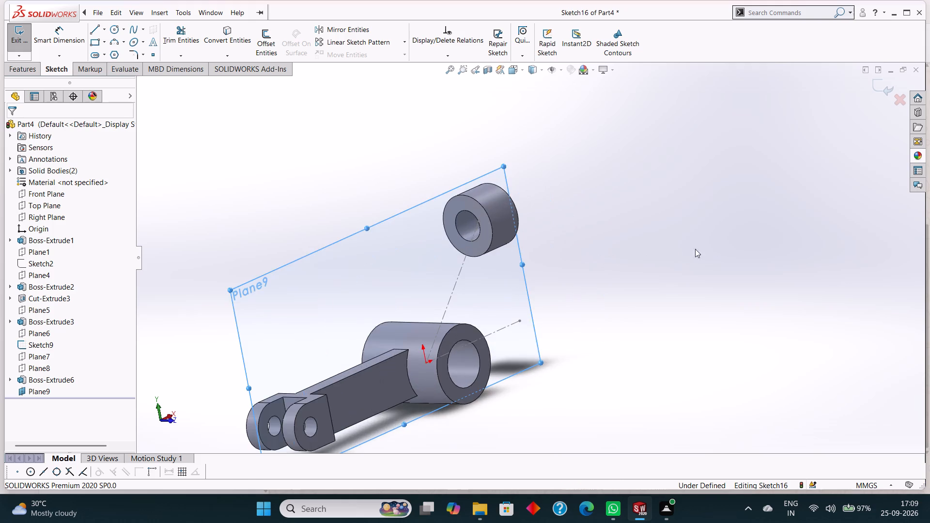
pyautogui.scroll(3, 666, 254)
pyautogui.scroll(2, 600, 269)
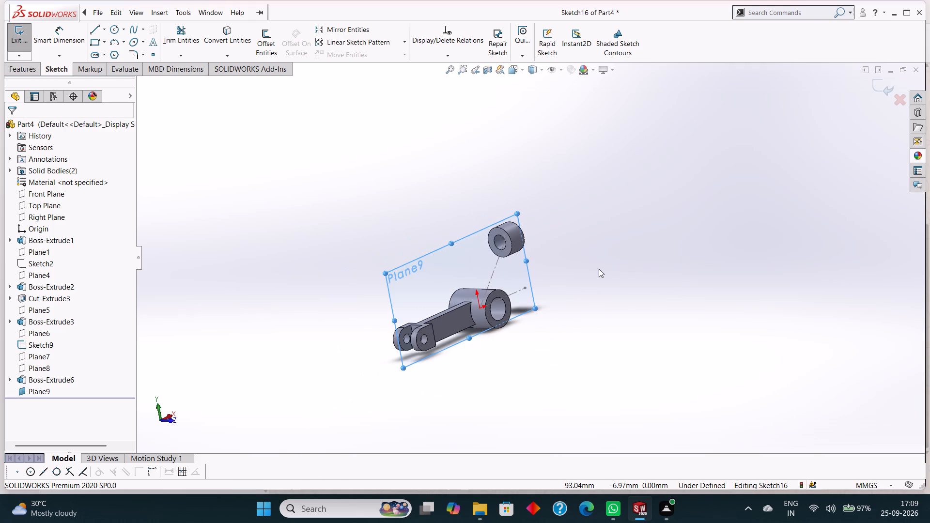
pyautogui.scroll(-2, 441, 262)
pyautogui.rightClick(498, 252)
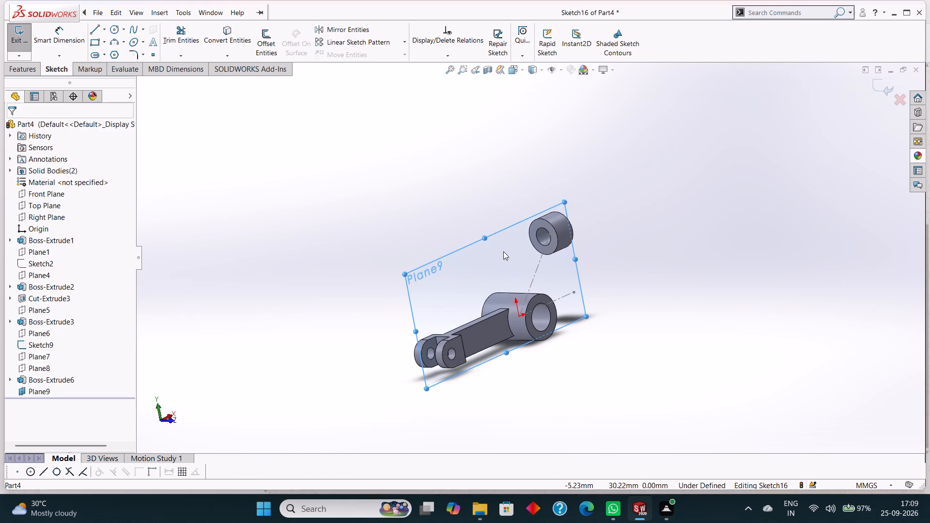
pyautogui.click(292, 199)
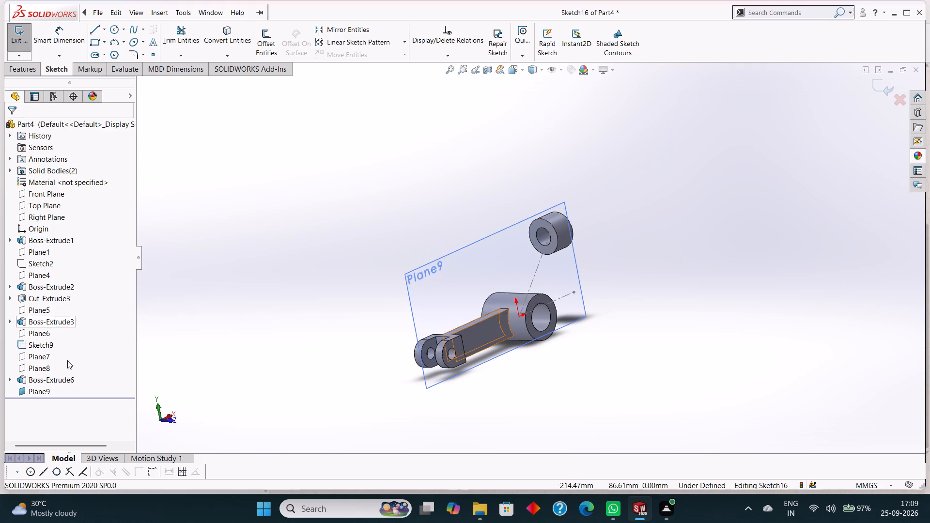
pyautogui.click(38, 392)
pyautogui.click(57, 378)
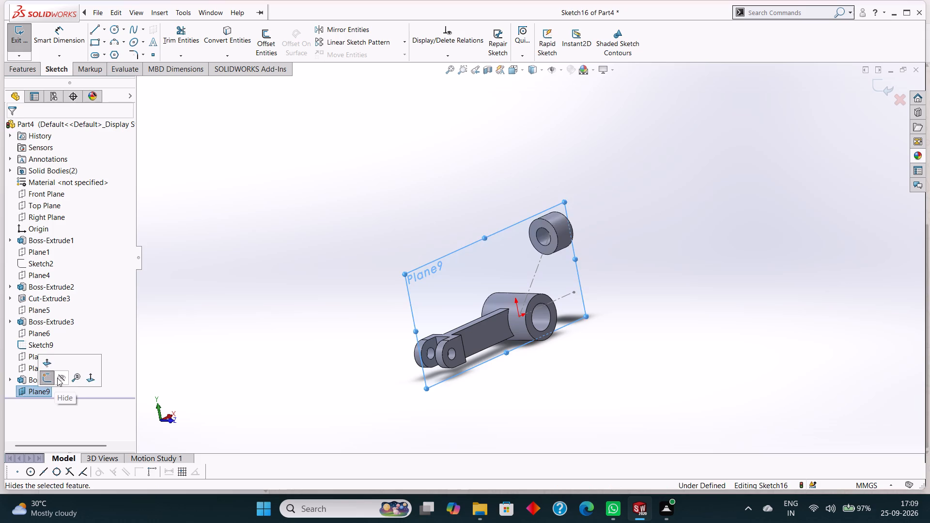
pyautogui.click(656, 361)
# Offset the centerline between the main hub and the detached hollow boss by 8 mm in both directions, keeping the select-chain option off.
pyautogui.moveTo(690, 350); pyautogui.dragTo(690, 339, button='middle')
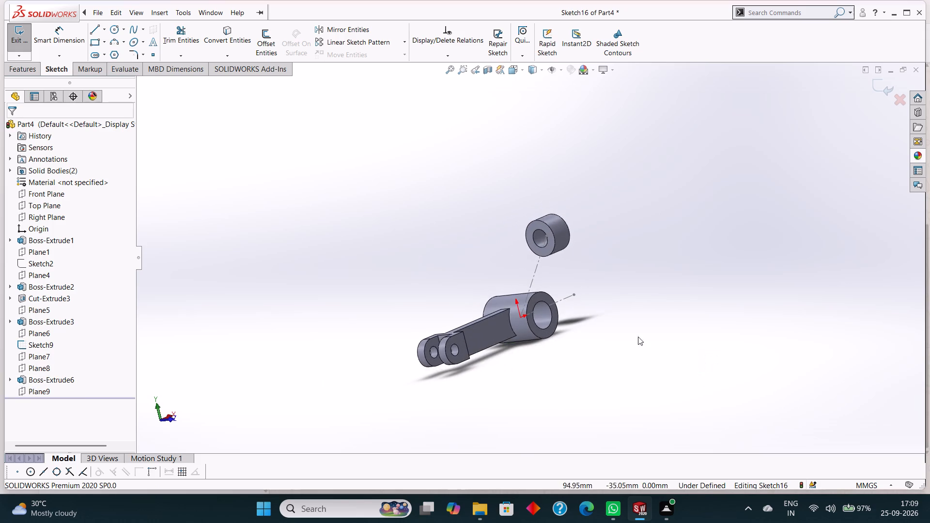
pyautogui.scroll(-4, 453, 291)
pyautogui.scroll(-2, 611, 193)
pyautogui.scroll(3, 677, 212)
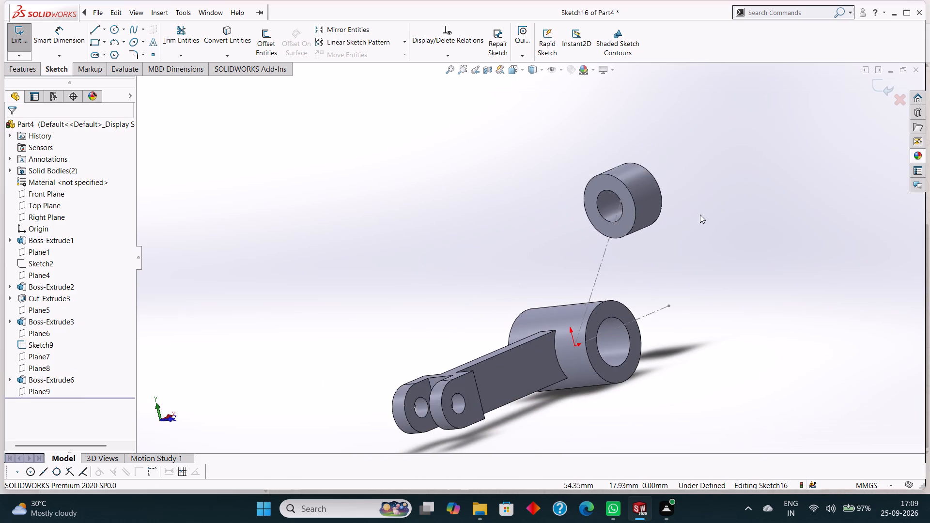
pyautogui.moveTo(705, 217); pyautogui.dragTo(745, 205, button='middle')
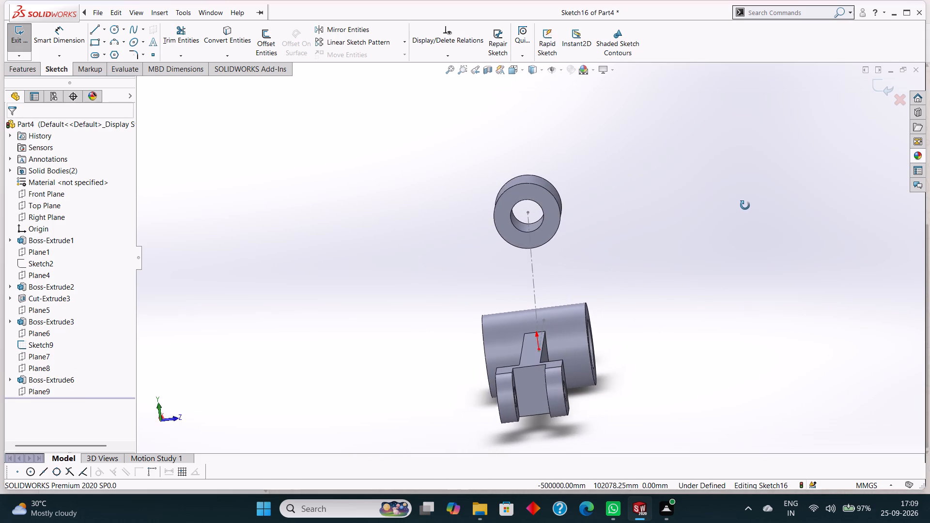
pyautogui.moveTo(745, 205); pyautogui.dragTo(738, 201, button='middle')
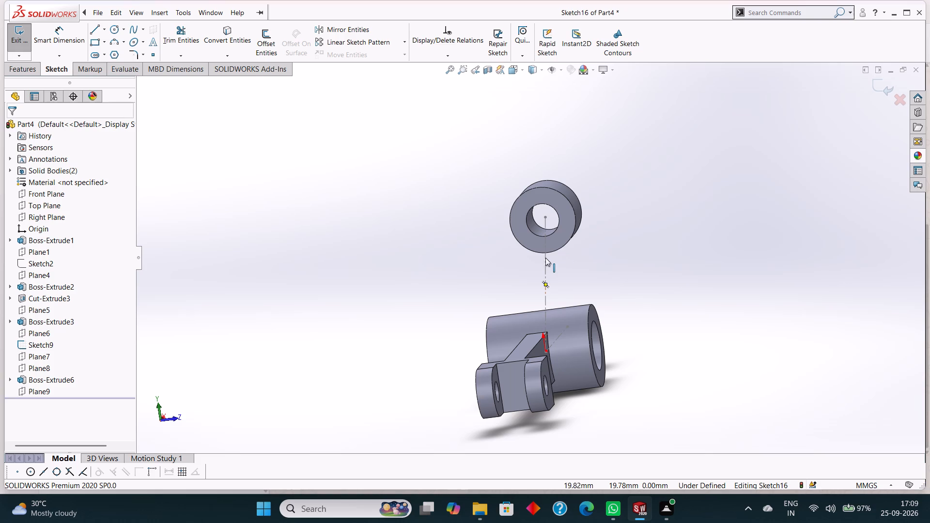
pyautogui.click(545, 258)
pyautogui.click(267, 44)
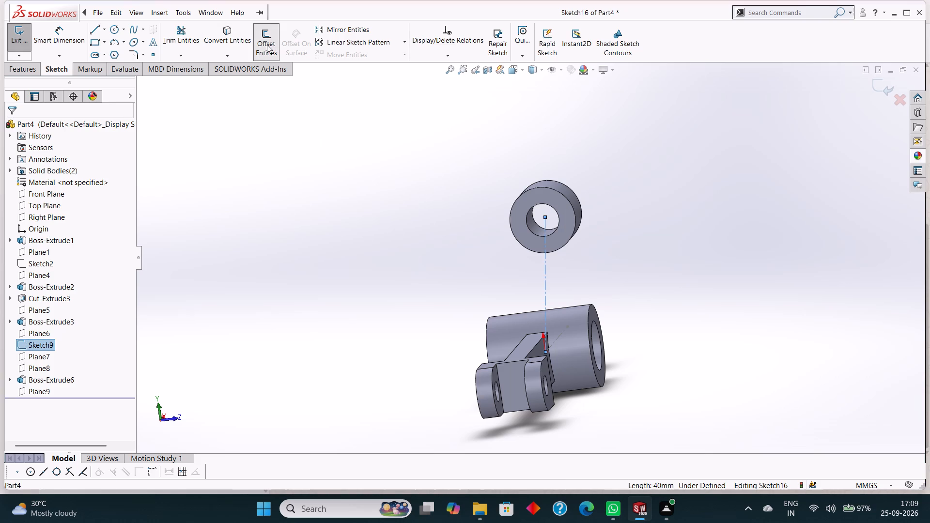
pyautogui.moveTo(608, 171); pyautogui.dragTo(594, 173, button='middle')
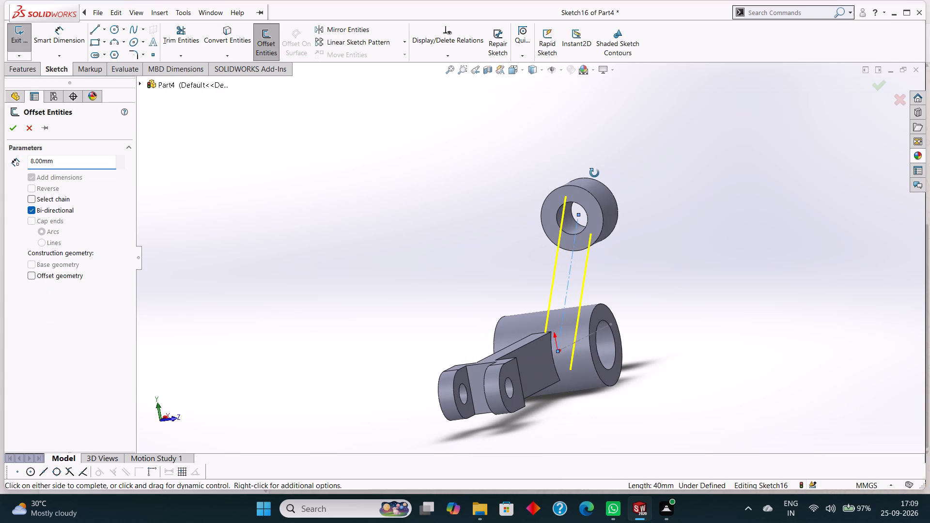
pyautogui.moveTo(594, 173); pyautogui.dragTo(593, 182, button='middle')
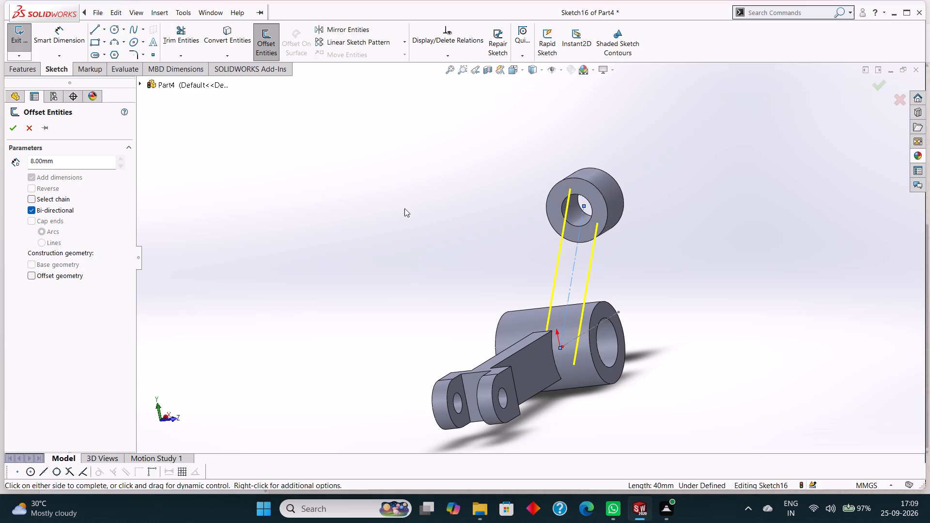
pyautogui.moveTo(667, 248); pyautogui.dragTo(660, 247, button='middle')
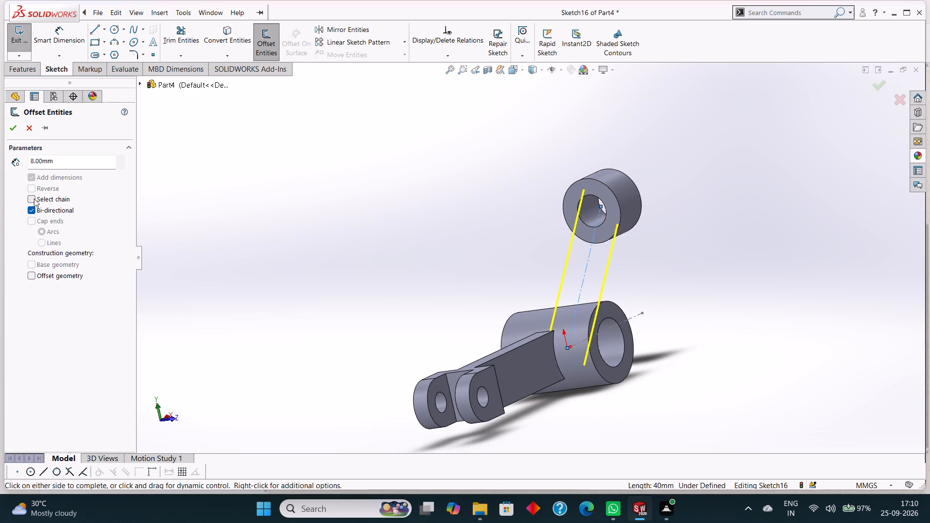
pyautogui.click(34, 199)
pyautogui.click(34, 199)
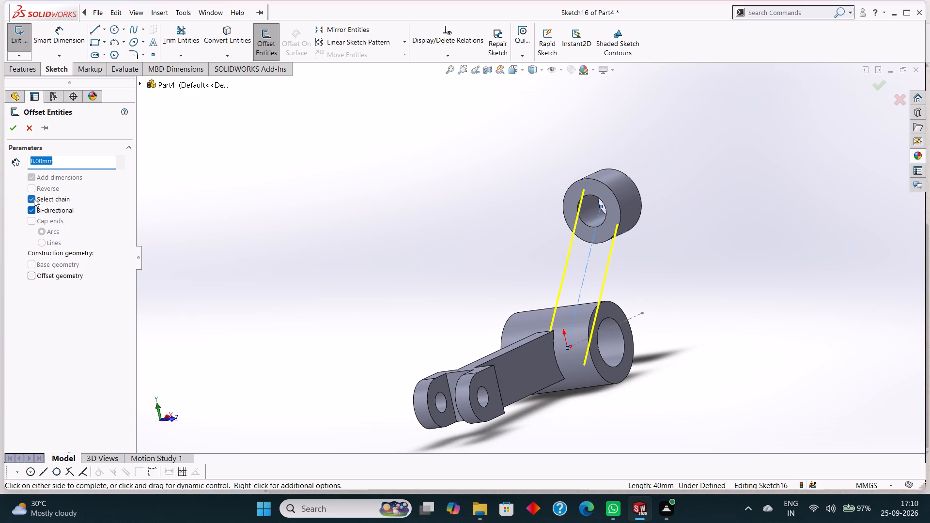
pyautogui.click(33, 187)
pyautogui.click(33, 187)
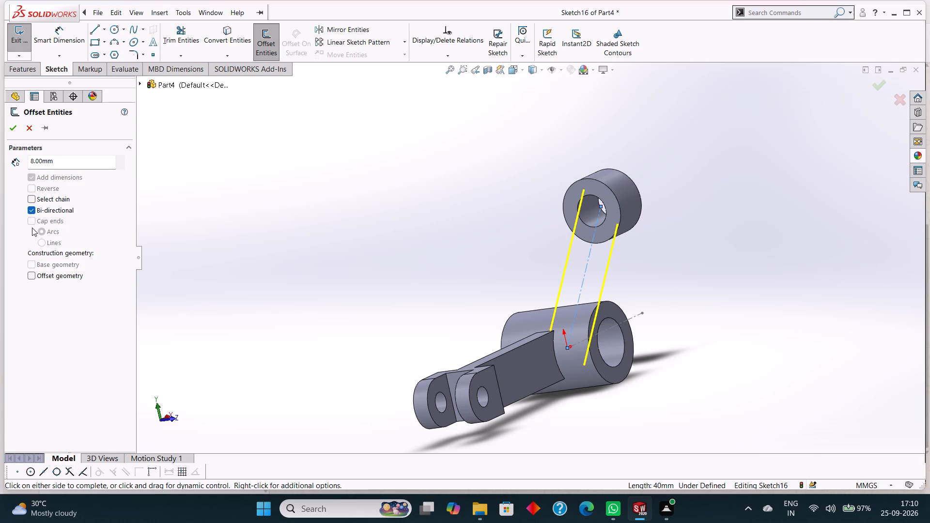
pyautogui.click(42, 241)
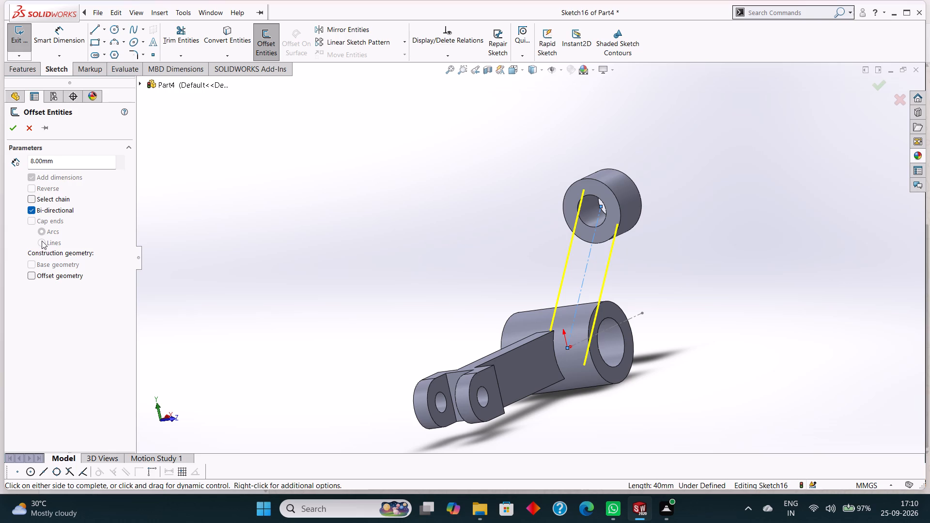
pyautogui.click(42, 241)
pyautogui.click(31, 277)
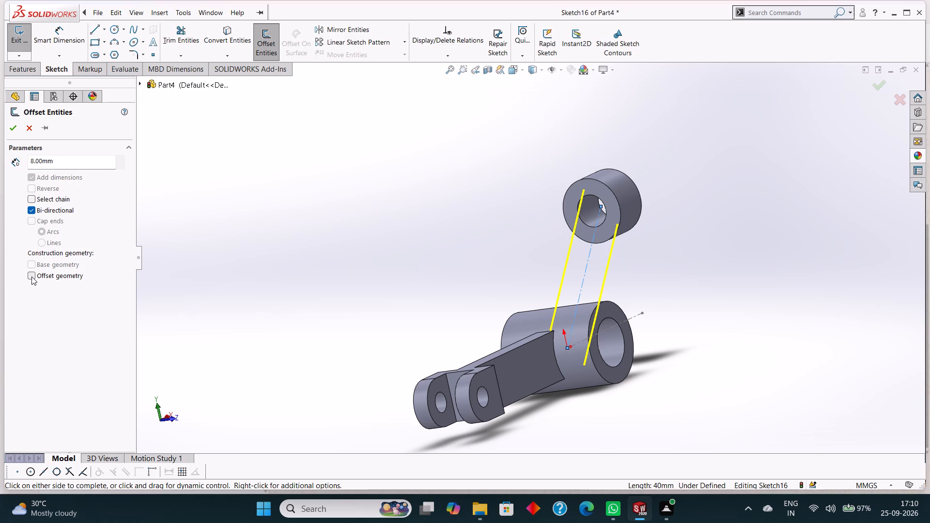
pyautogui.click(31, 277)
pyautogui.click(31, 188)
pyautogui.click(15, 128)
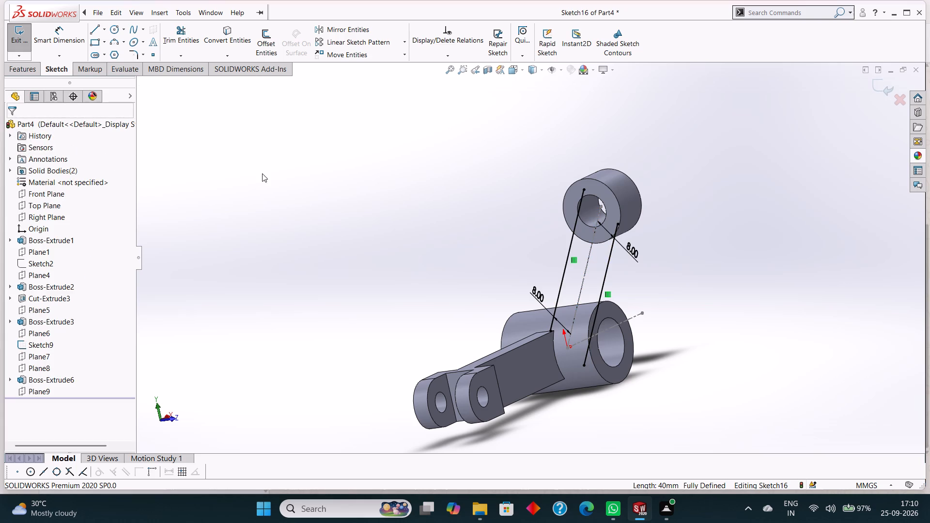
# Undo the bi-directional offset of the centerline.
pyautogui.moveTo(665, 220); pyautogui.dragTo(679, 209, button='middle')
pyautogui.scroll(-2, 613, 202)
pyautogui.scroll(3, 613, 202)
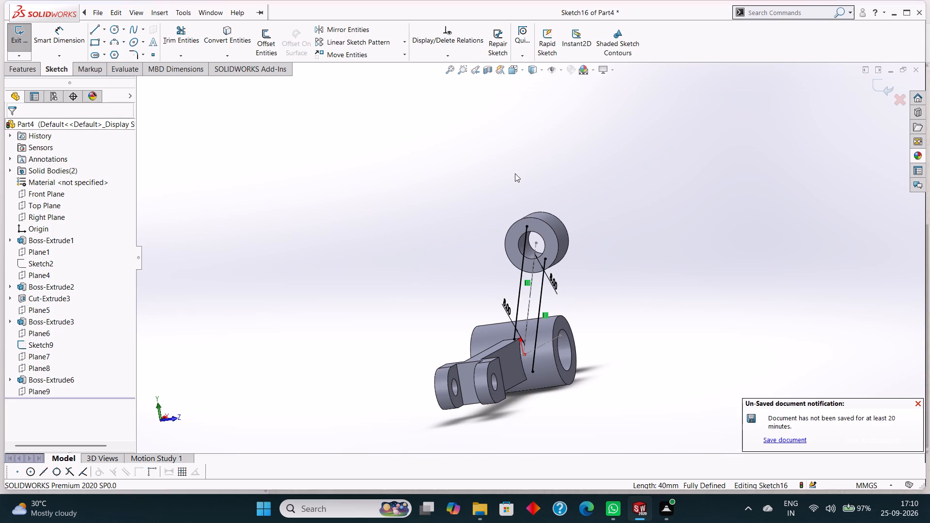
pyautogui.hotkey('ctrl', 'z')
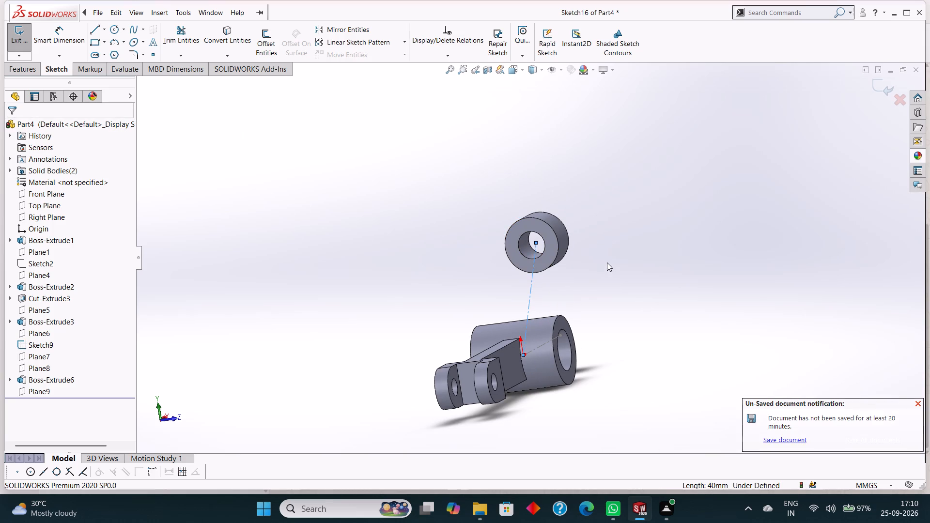
# Examine the detached hollow boss and its centerline to the main hub, both face-on and at an angle.
pyautogui.scroll(2, 600, 254)
pyautogui.scroll(-2, 606, 247)
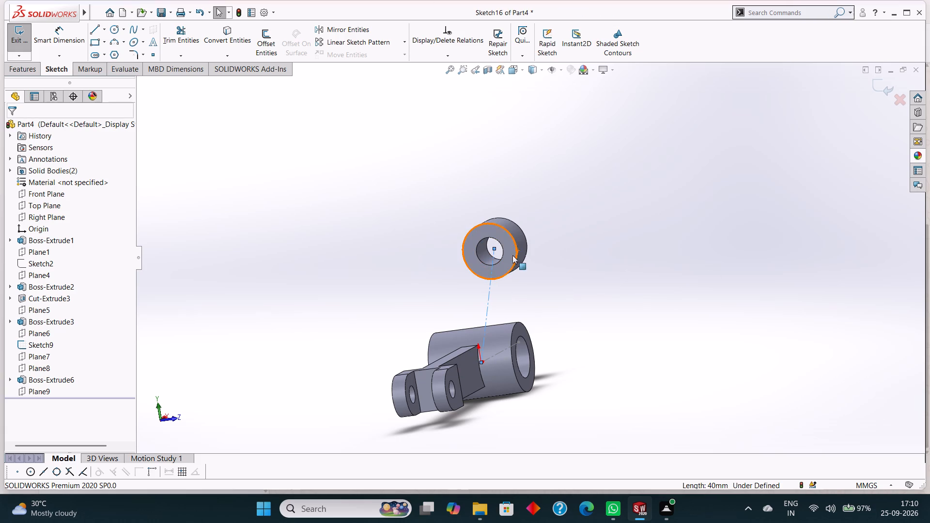
pyautogui.moveTo(626, 284); pyautogui.dragTo(579, 339, button='middle')
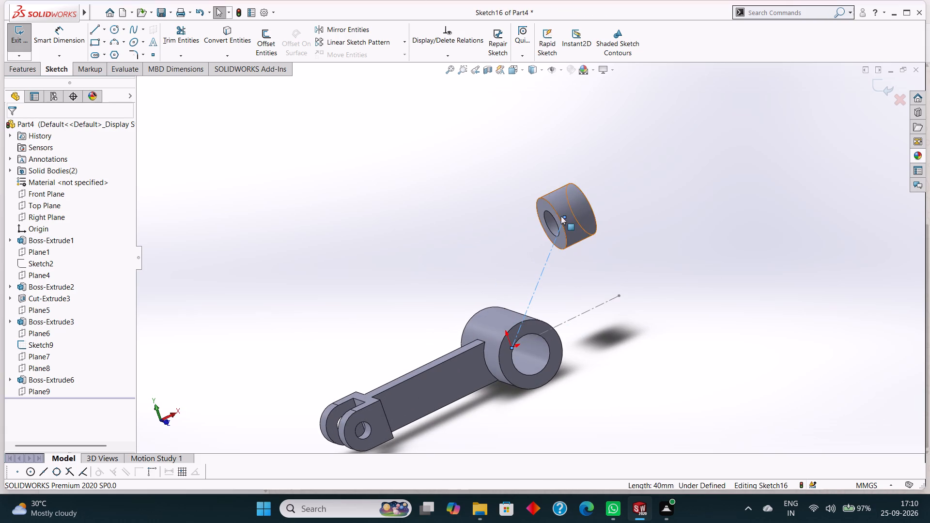
pyautogui.click(563, 208)
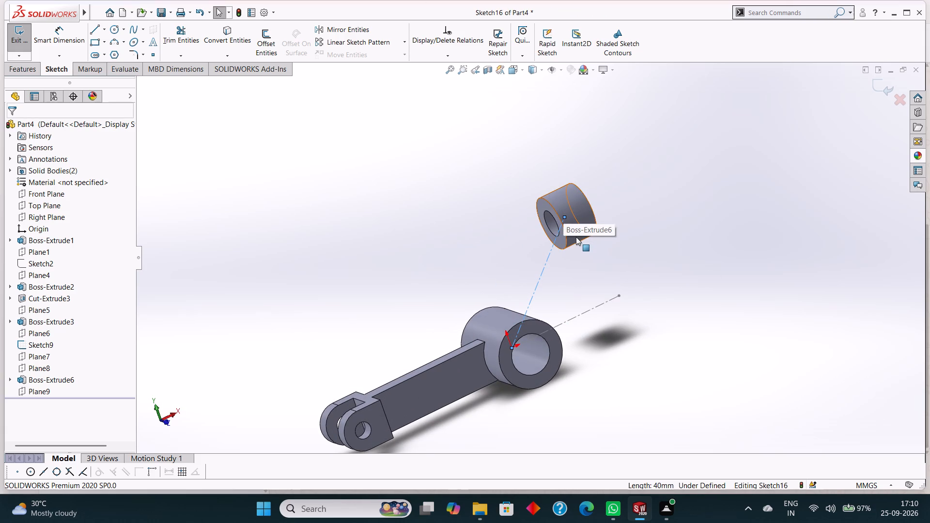
pyautogui.hotkey('ctrl', '8')
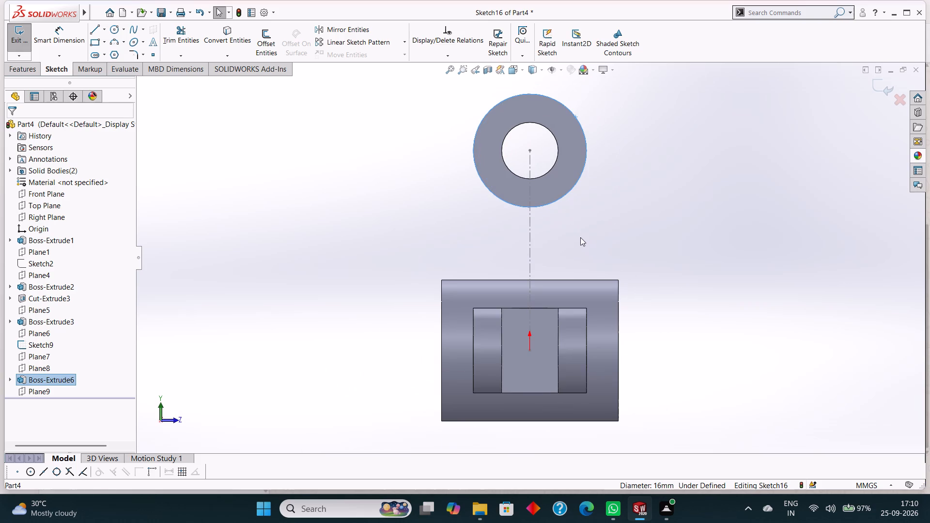
pyautogui.moveTo(725, 216); pyautogui.dragTo(643, 282, button='middle')
pyautogui.scroll(-1, 643, 282)
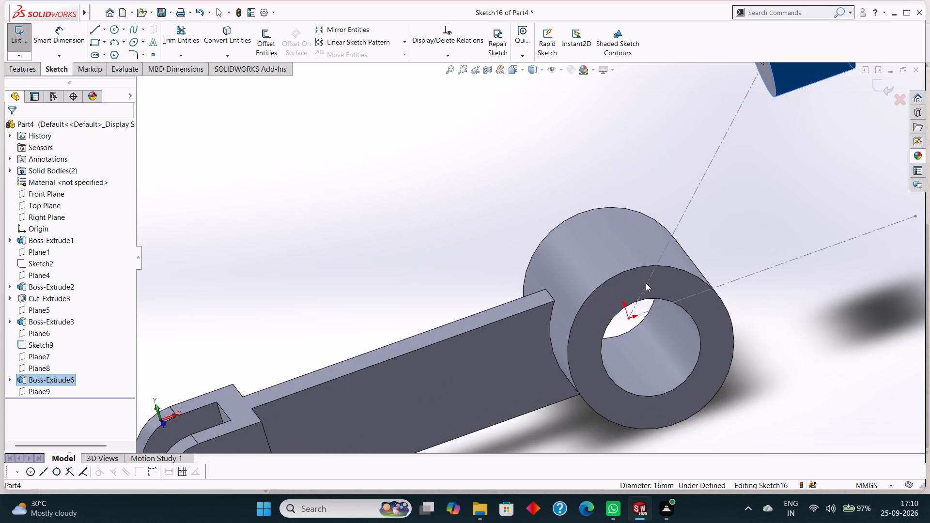
pyautogui.scroll(3, 742, 269)
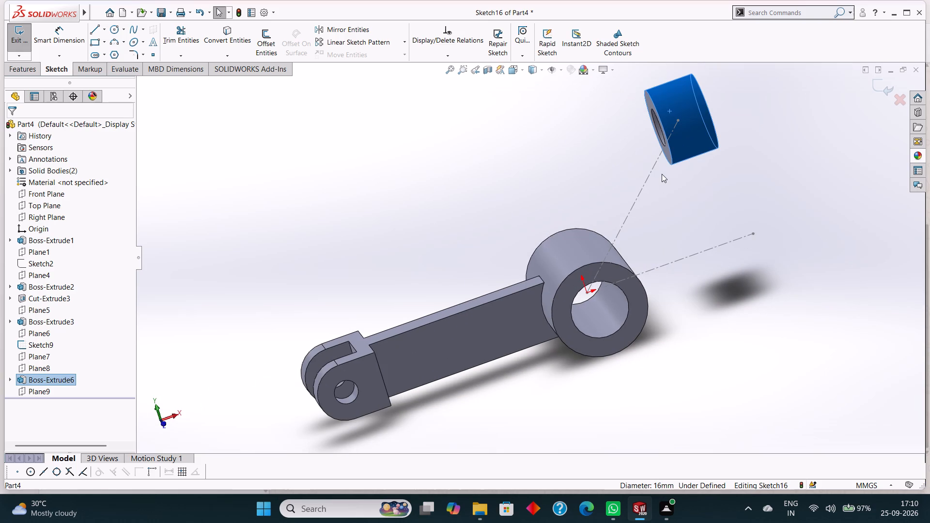
pyautogui.press('Escape')
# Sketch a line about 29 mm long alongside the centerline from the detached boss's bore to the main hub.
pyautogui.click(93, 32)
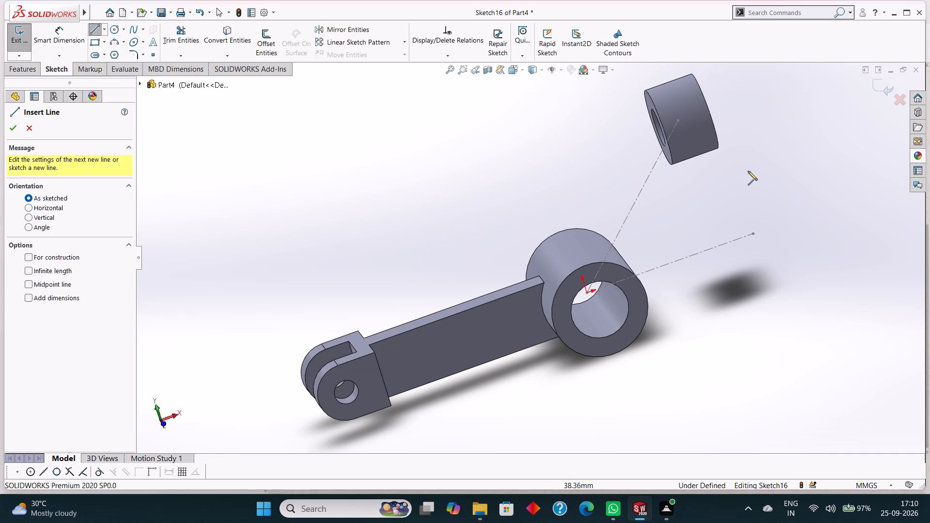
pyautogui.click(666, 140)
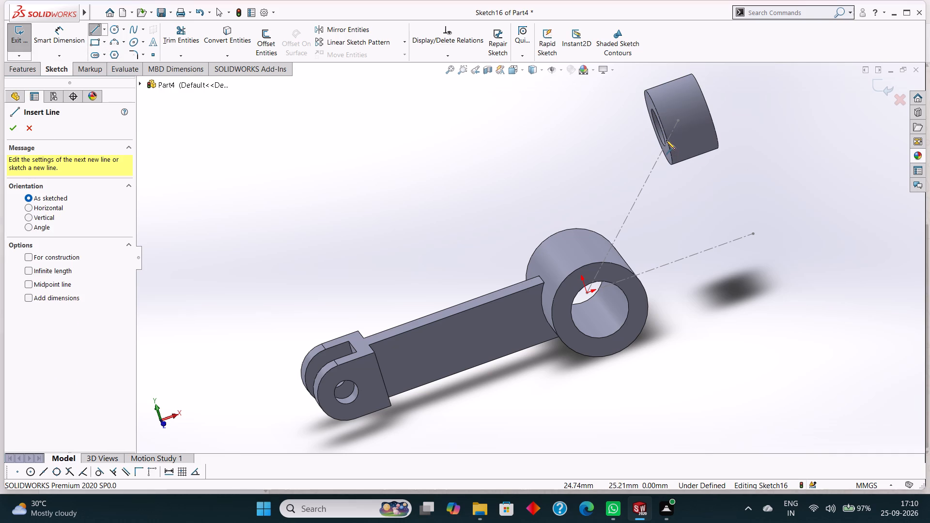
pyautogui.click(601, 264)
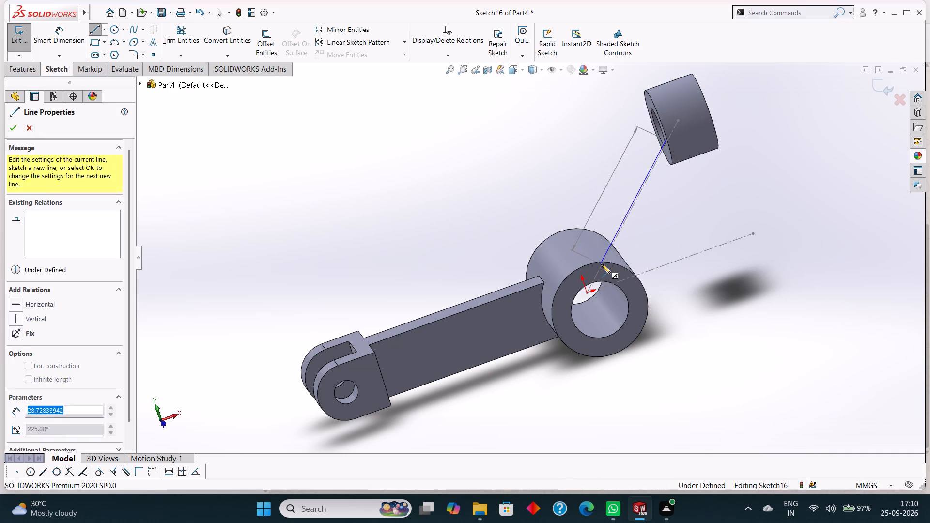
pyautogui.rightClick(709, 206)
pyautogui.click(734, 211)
# Examine how the sketched line runs between the detached hollow boss and the main hub.
pyautogui.moveTo(743, 212); pyautogui.dragTo(749, 212, button='middle')
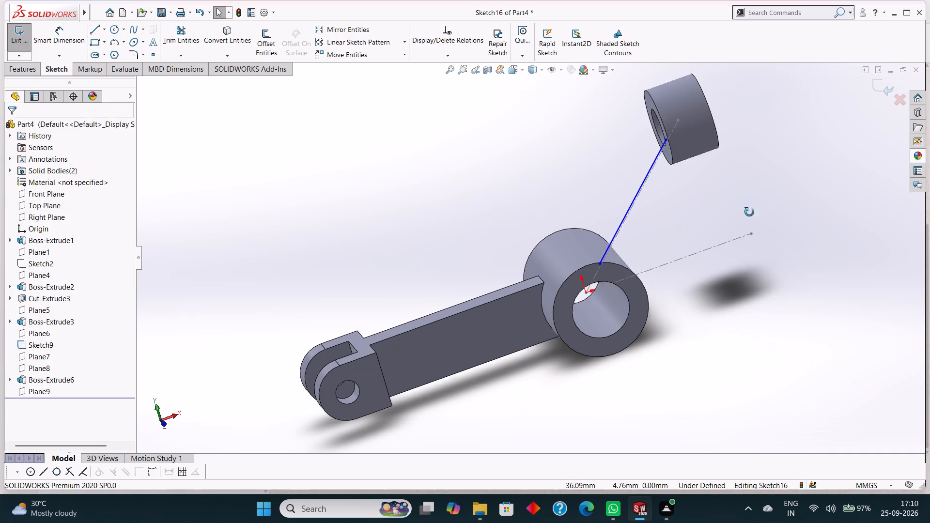
pyautogui.moveTo(749, 212); pyautogui.dragTo(808, 203, button='middle')
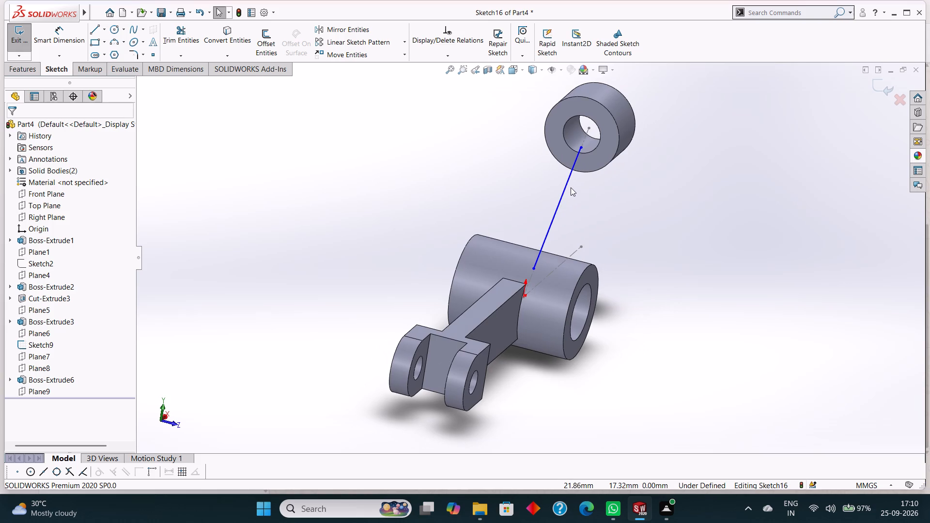
pyautogui.scroll(2, 571, 186)
pyautogui.scroll(-2, 574, 202)
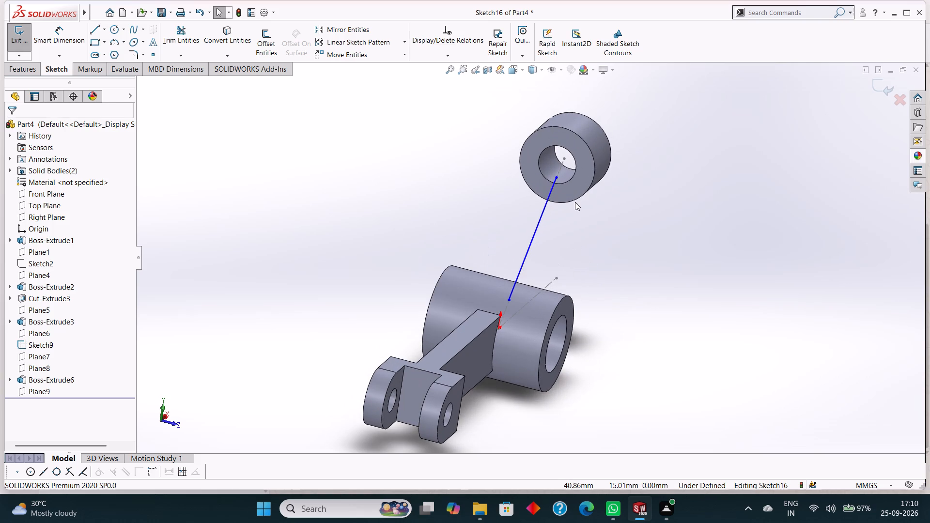
pyautogui.scroll(-1, 575, 202)
pyautogui.scroll(1, 575, 202)
pyautogui.scroll(1, 511, 215)
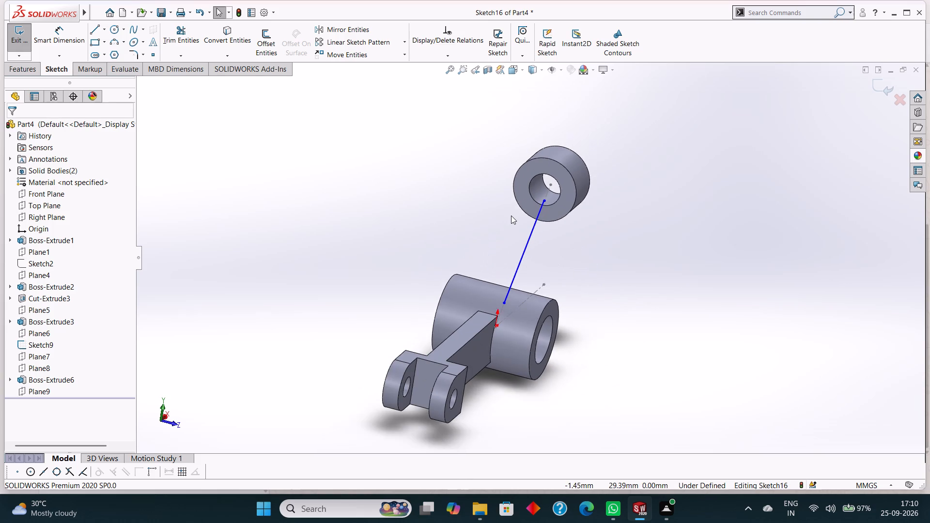
pyautogui.scroll(1, 511, 215)
pyautogui.scroll(-5, 515, 215)
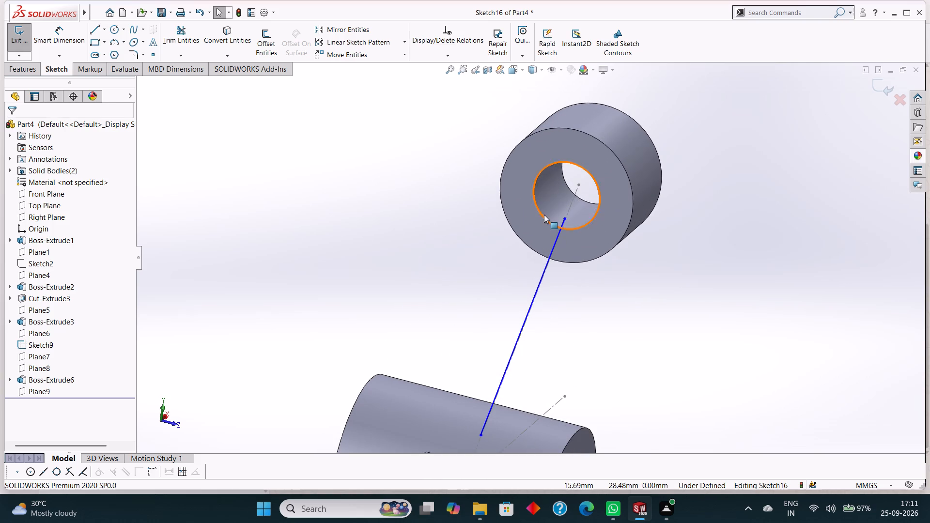
pyautogui.click(540, 285)
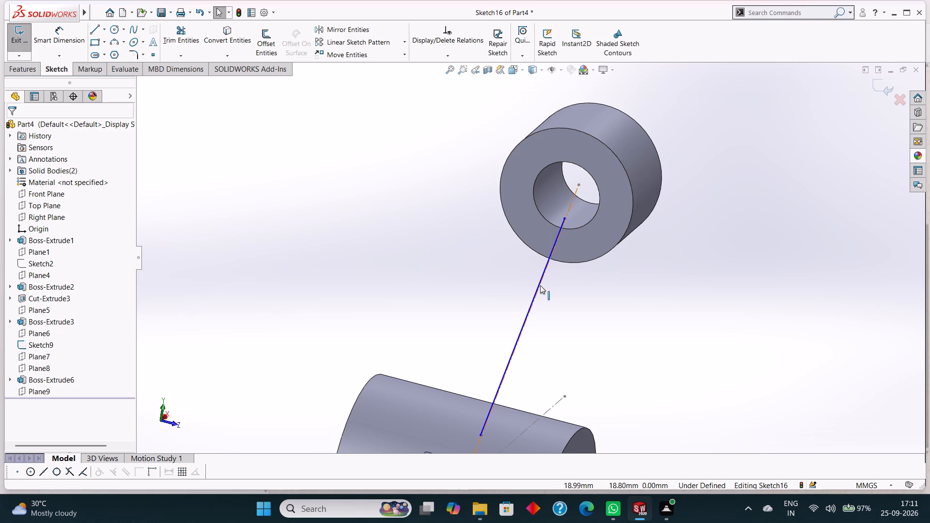
pyautogui.press('Escape')
pyautogui.press('Escape')
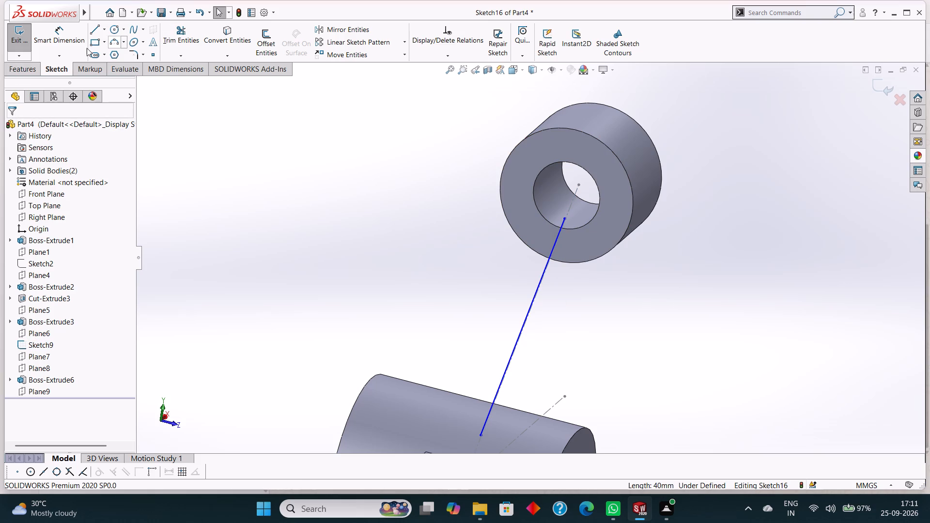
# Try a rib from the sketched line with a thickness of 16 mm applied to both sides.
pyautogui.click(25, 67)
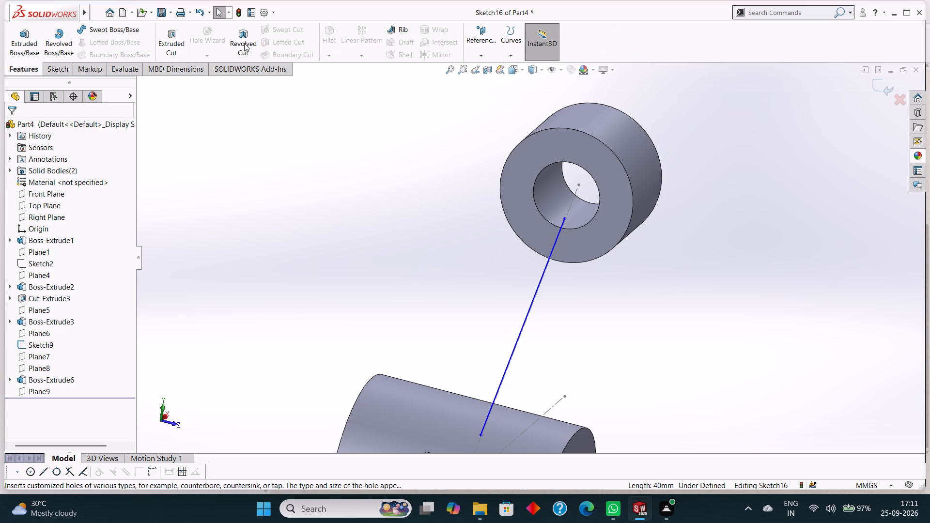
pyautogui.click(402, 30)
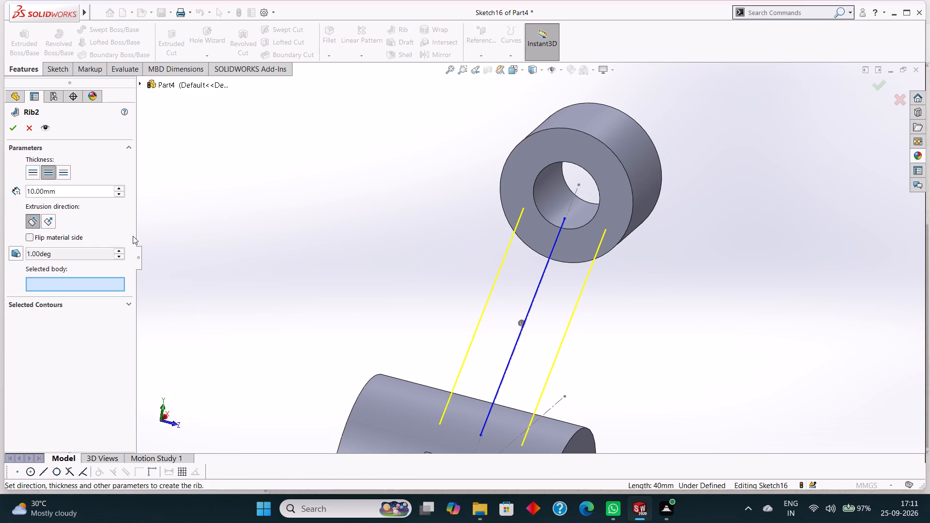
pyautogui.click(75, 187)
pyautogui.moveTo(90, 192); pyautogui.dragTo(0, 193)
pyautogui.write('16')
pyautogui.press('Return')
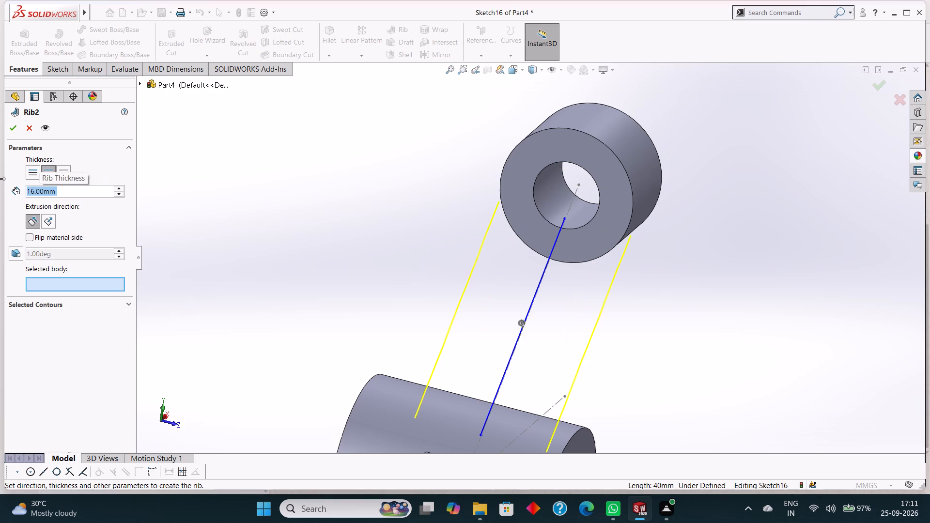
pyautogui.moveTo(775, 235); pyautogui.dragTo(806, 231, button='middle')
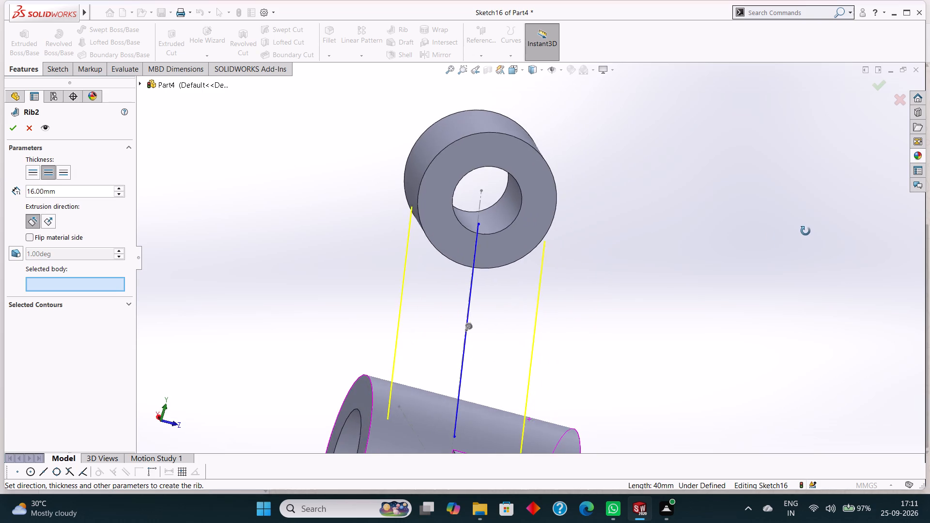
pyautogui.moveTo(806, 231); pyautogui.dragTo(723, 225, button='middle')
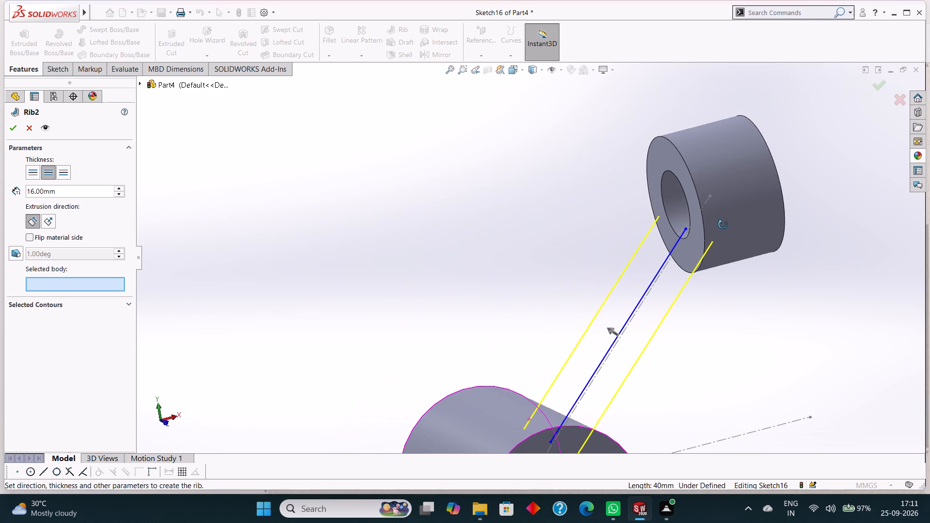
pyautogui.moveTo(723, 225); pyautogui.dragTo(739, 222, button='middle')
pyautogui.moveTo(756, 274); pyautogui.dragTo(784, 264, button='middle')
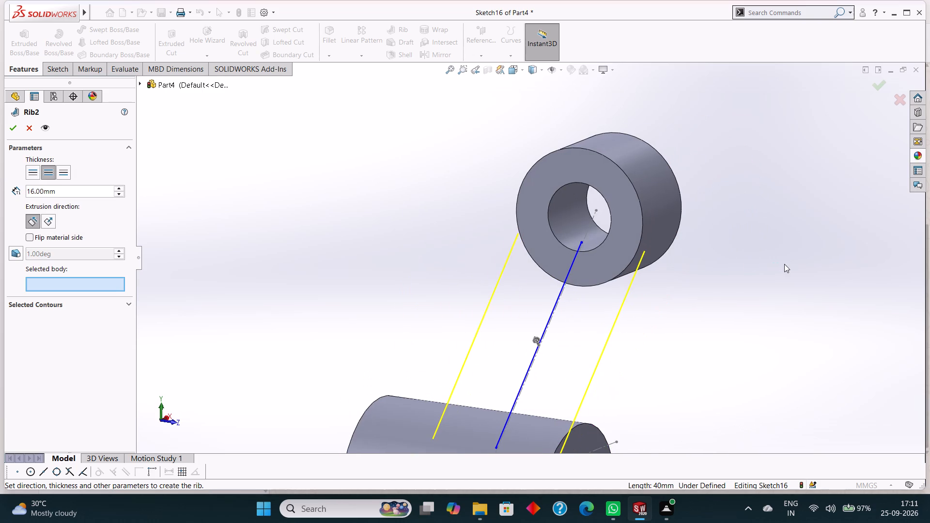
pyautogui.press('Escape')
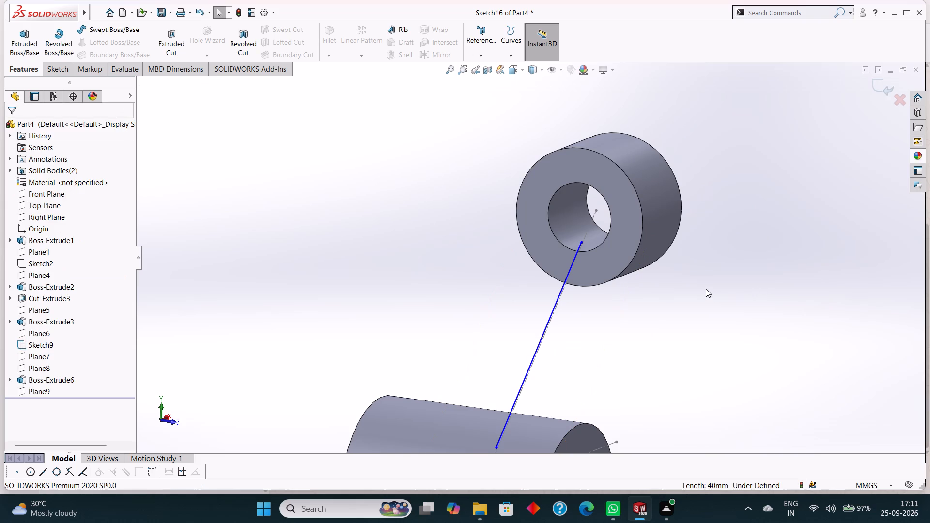
# Undo the sketched line, Plane9 and the detached boss's extrusion, going back to editing the boss's two-circle sketch.
pyautogui.hotkey('ctrl', 'z')
pyautogui.hotkey('ctrl', 'z')
pyautogui.hotkey('ctrl', 'z')
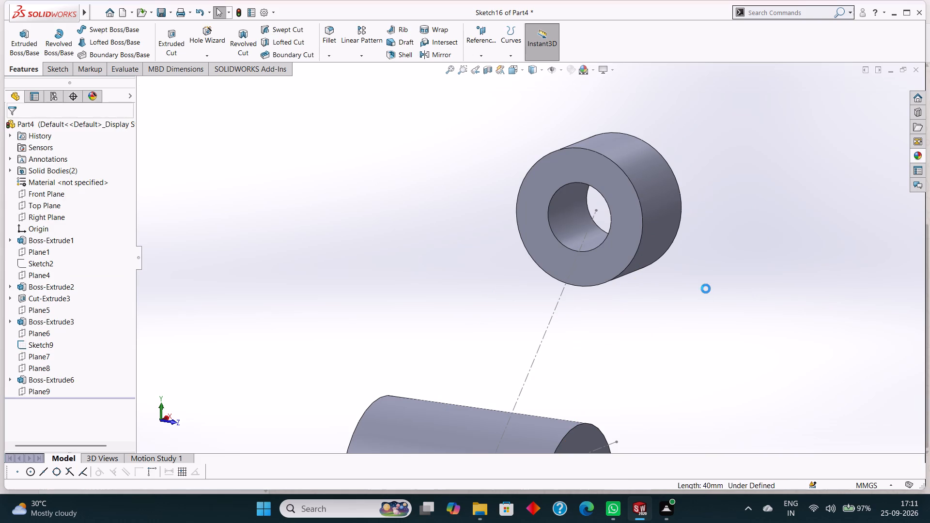
pyautogui.hotkey('ctrl', 'z')
pyautogui.hotkey('ctrl', 'z')
pyautogui.hotkey('ctrl', 'z')
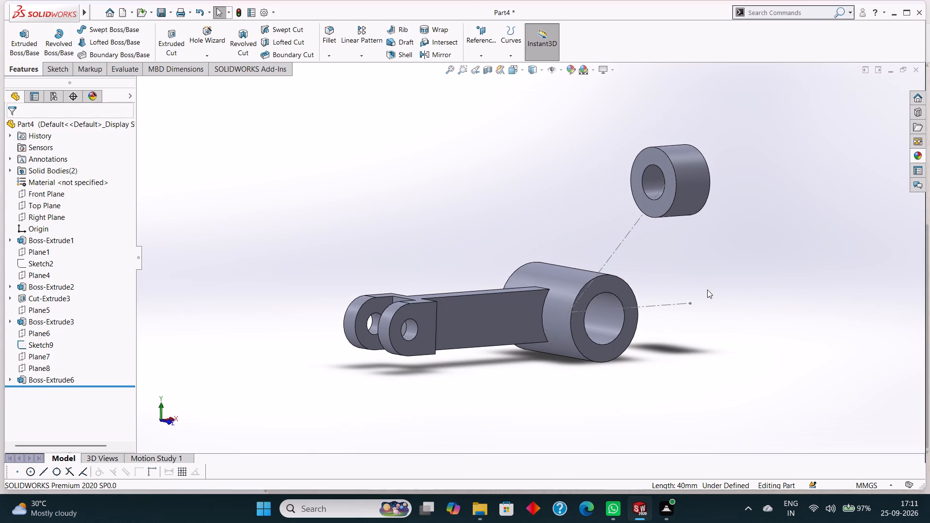
pyautogui.hotkey('ctrl', 'z')
pyautogui.hotkey('ctrl', 'z')
pyautogui.hotkey('ctrl', 'z')
pyautogui.hotkey('ctrl', 'z')
pyautogui.hotkey('ctrl', 'z')
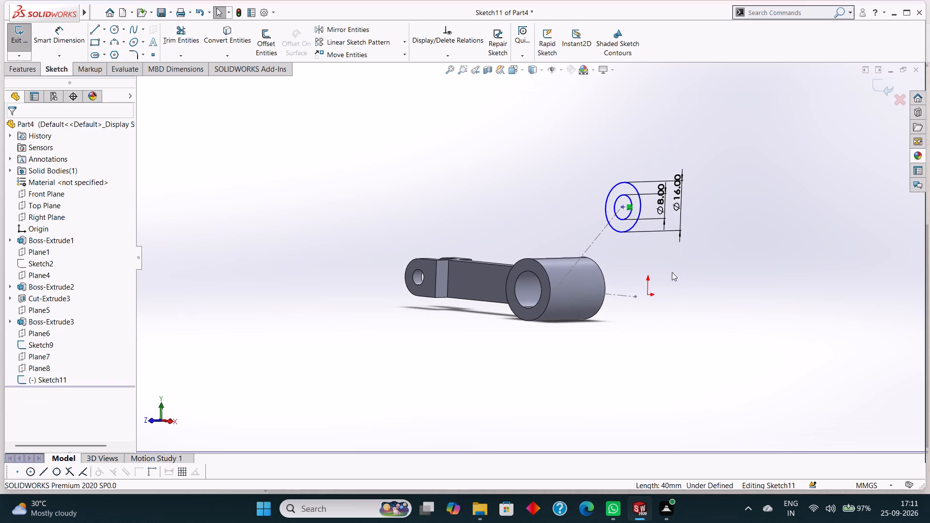
# Examine the two concentric boss circles and their position relative to the centerline and the main hub.
pyautogui.moveTo(677, 272); pyautogui.dragTo(722, 278, button='middle')
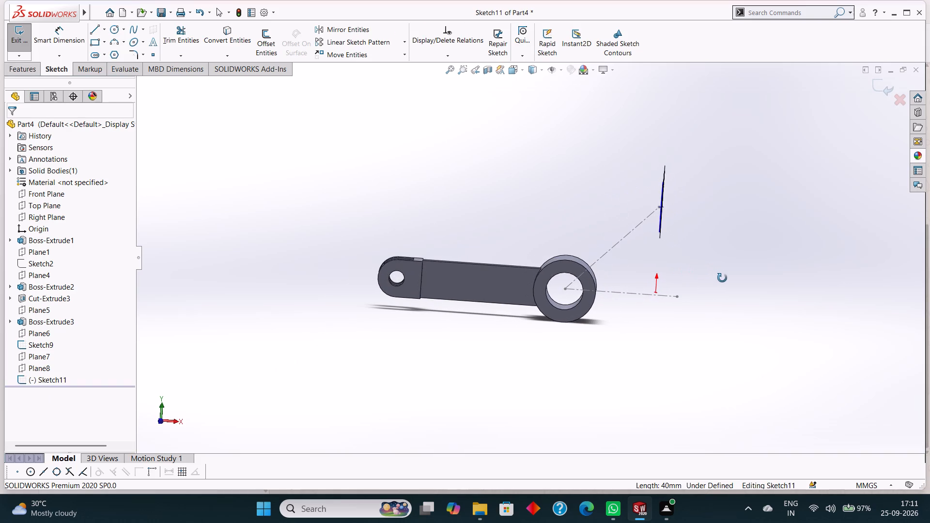
pyautogui.moveTo(722, 278); pyautogui.dragTo(736, 272, button='middle')
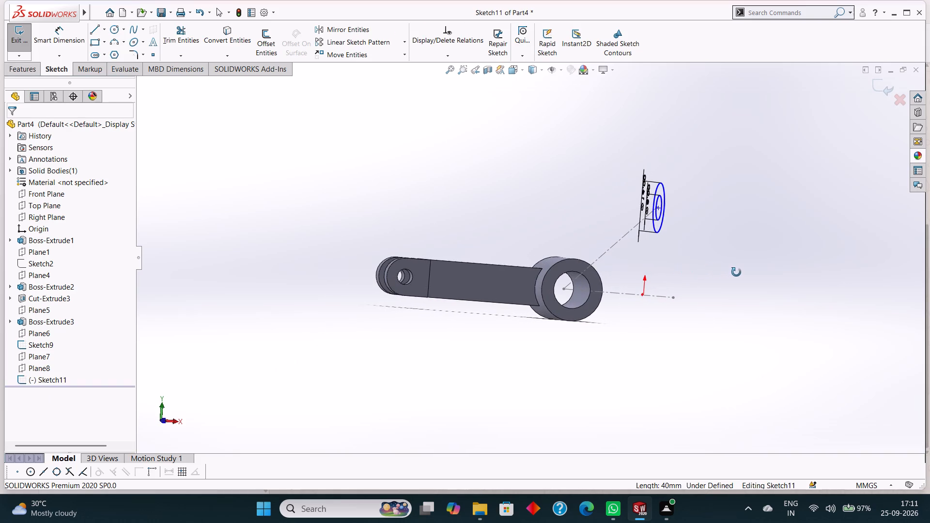
pyautogui.moveTo(736, 272); pyautogui.dragTo(760, 271, button='middle')
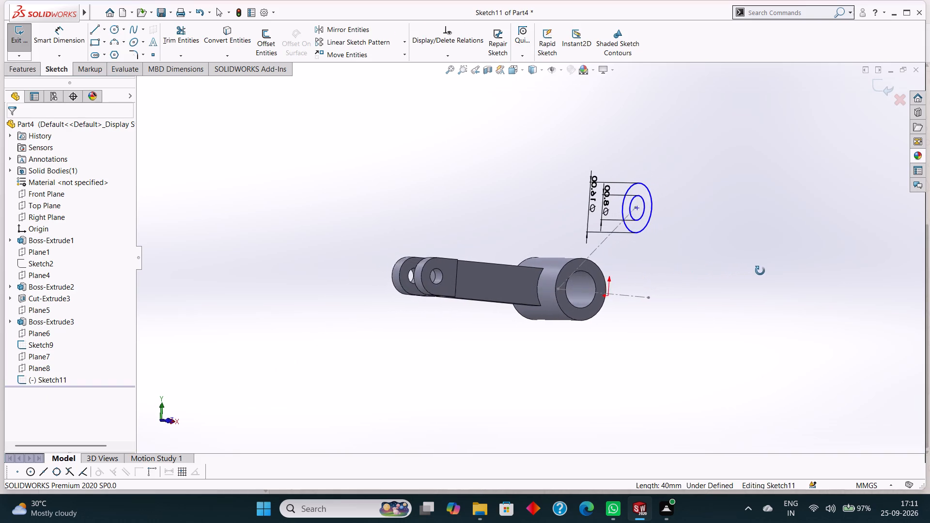
pyautogui.moveTo(760, 271); pyautogui.dragTo(772, 278, button='middle')
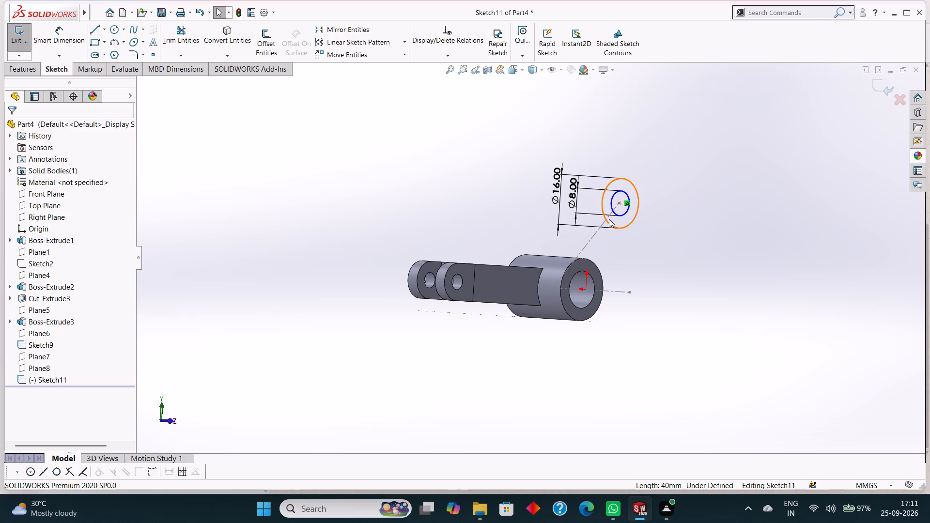
pyautogui.scroll(-3, 609, 219)
pyautogui.scroll(2, 649, 232)
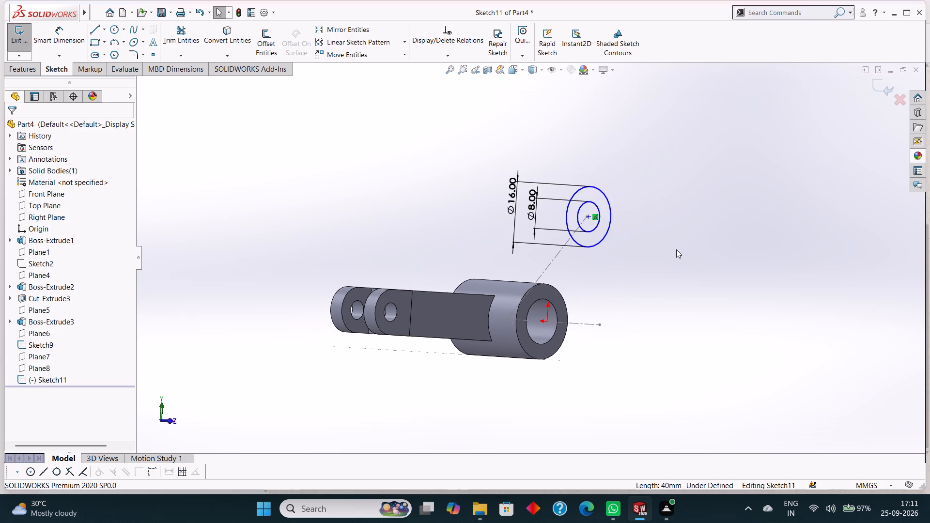
pyautogui.moveTo(675, 249); pyautogui.dragTo(636, 263, button='middle')
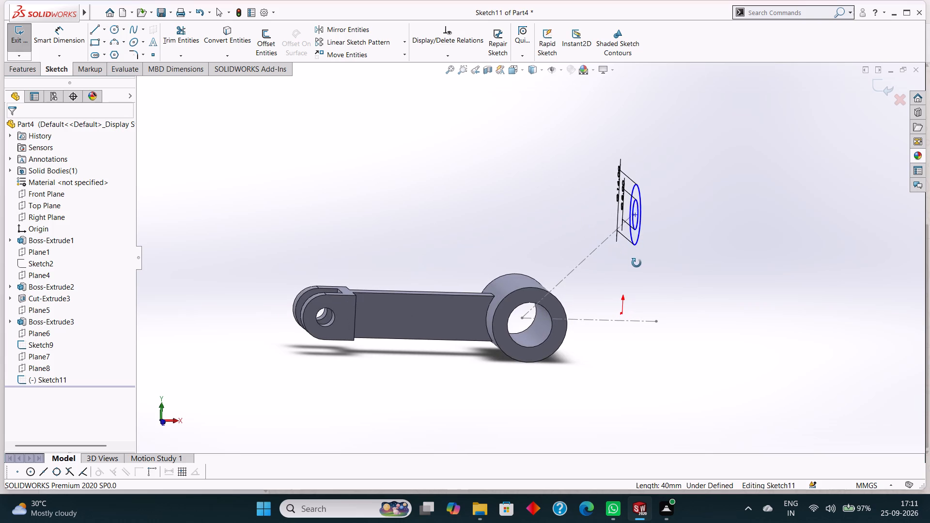
pyautogui.moveTo(636, 263); pyautogui.dragTo(633, 262, button='middle')
pyautogui.moveTo(645, 247); pyautogui.dragTo(685, 262, button='middle')
pyautogui.scroll(-2, 594, 207)
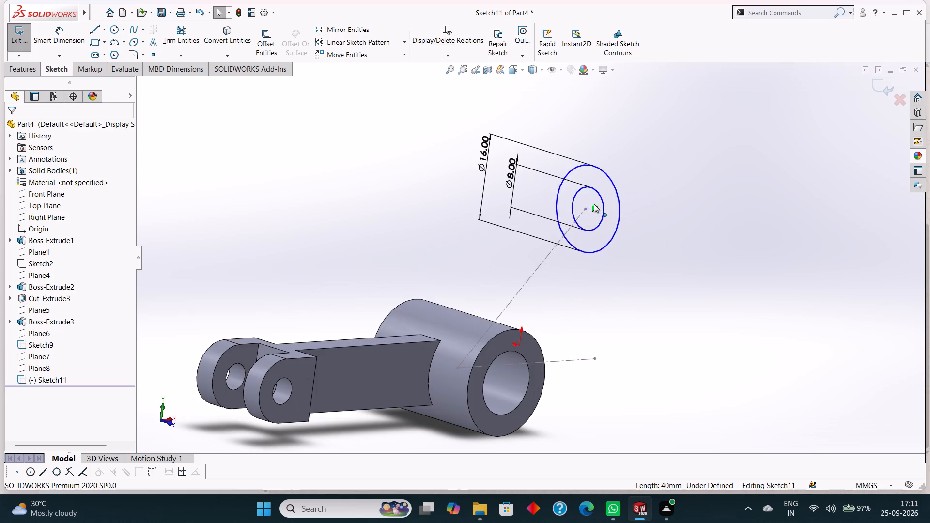
pyautogui.scroll(-2, 594, 204)
pyautogui.scroll(2, 609, 244)
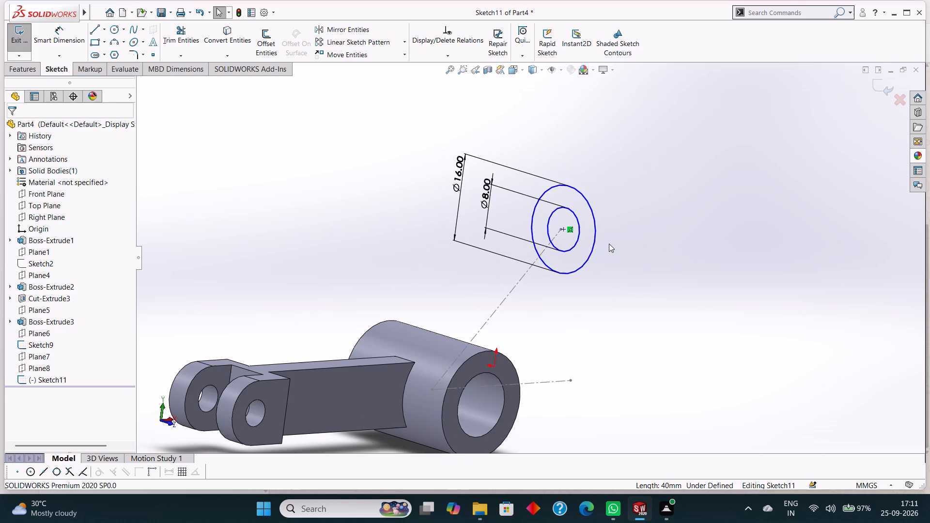
# Offset the inclined centerline from the main hub by 8 mm in both directions within the boss circle sketch.
pyautogui.click(524, 276)
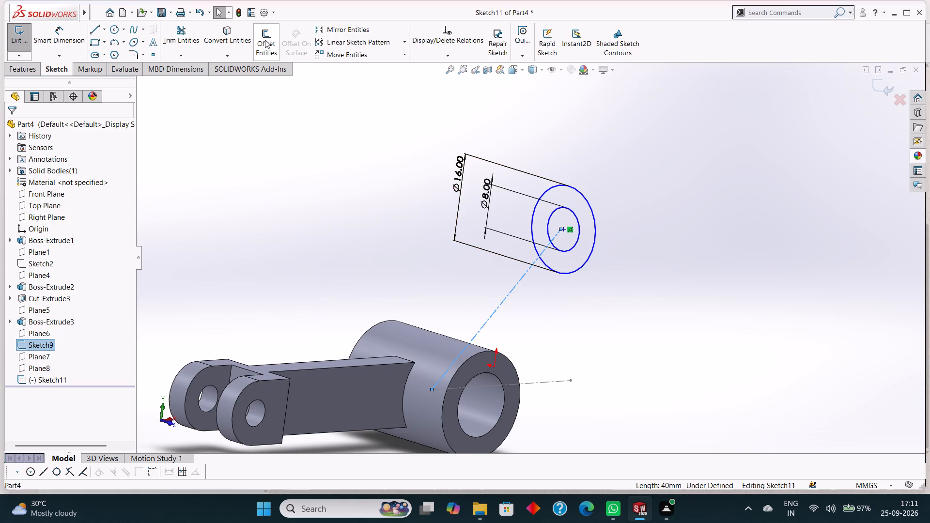
pyautogui.click(265, 39)
pyautogui.moveTo(664, 306); pyautogui.dragTo(644, 305, button='middle')
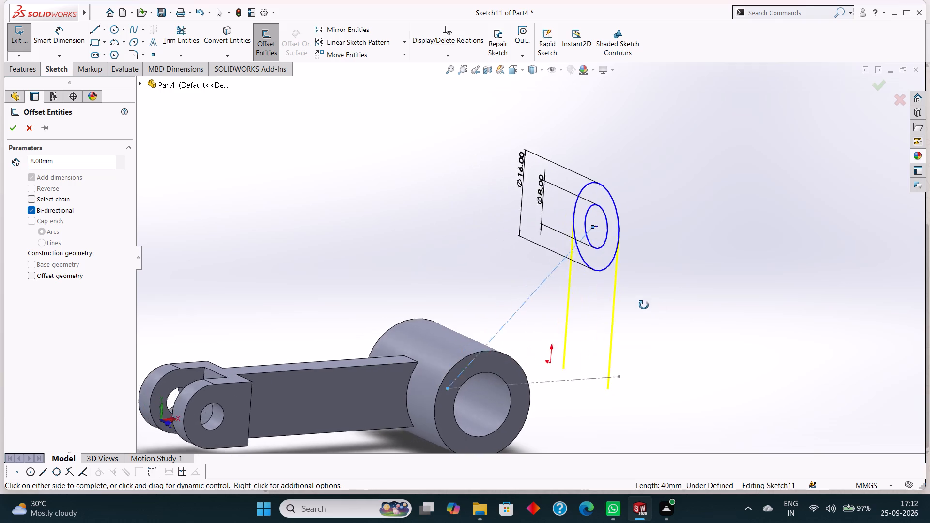
pyautogui.moveTo(644, 305); pyautogui.dragTo(635, 298, button='middle')
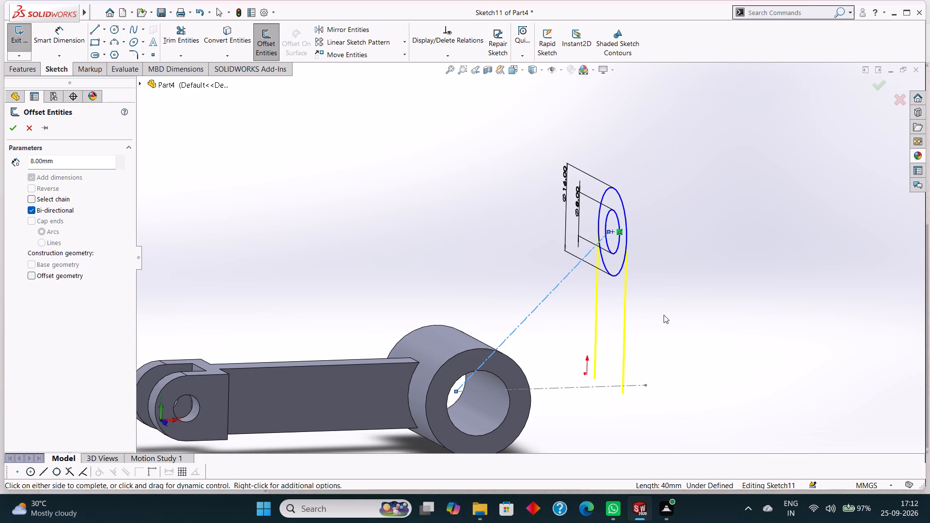
pyautogui.click(12, 124)
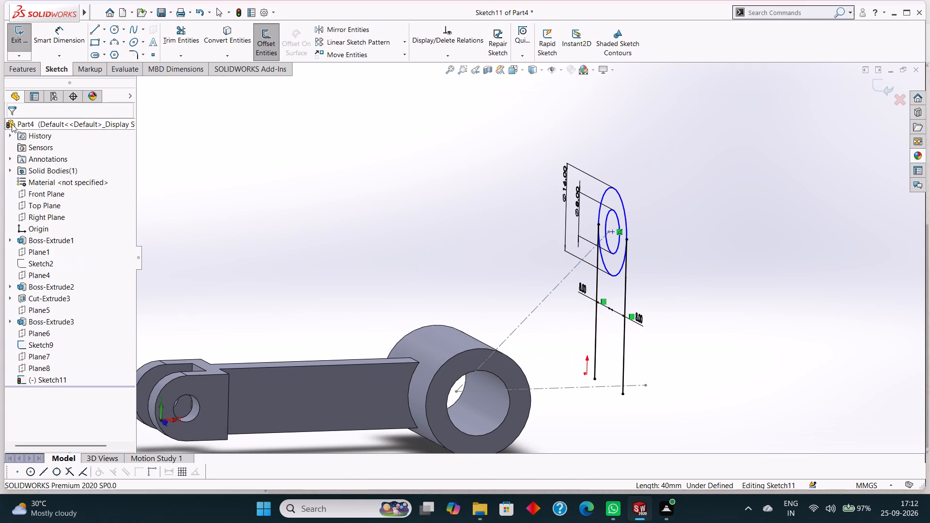
pyautogui.moveTo(653, 290); pyautogui.dragTo(630, 279, button='middle')
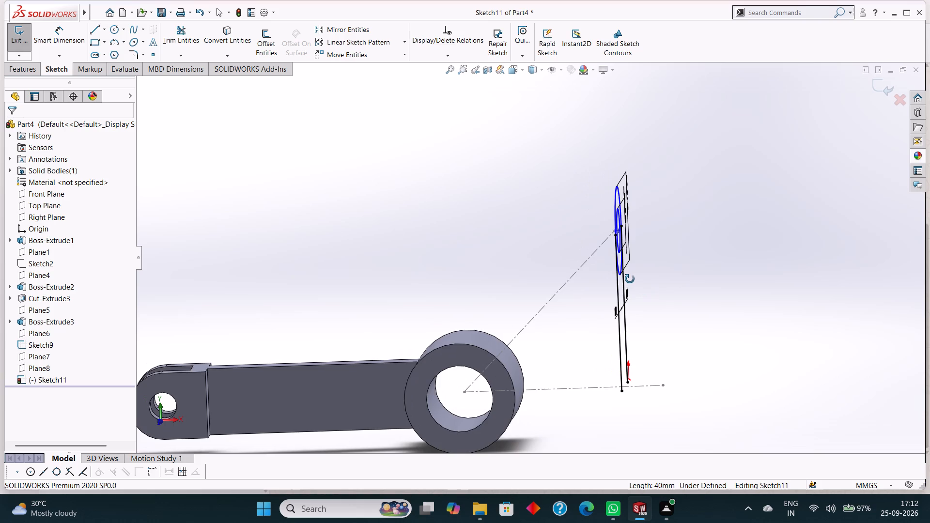
pyautogui.moveTo(630, 279); pyautogui.dragTo(652, 295, button='middle')
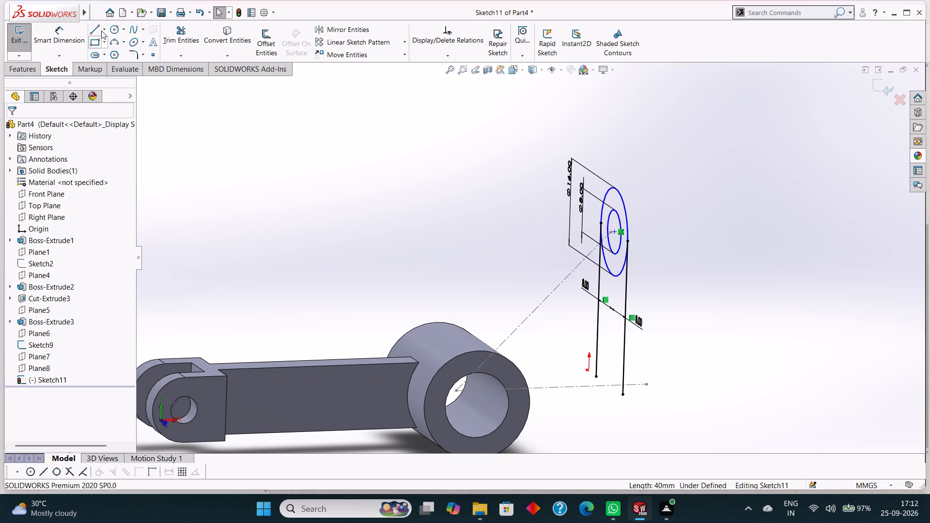
# Undo the two-way 8 mm offset of the centerline in the boss circle sketch.
pyautogui.middleClick(735, 309)
pyautogui.scroll(-1, 733, 311)
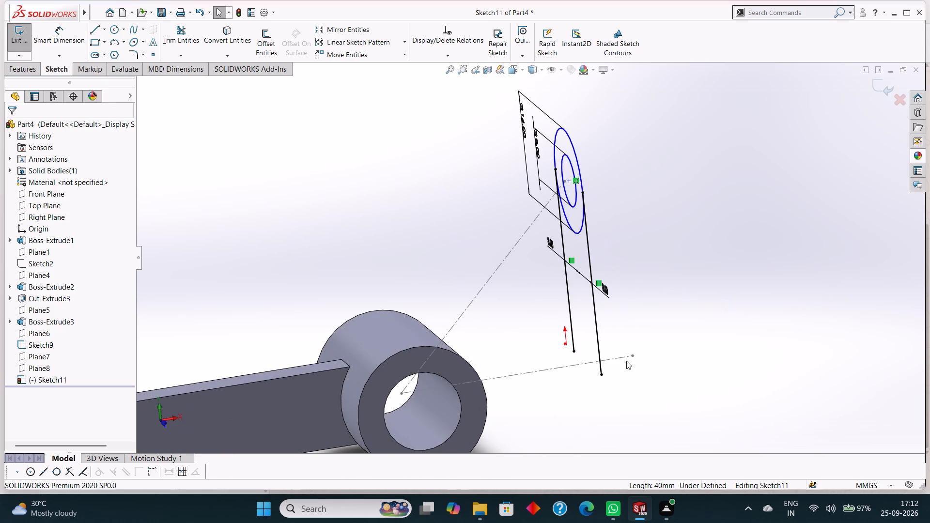
pyautogui.press('Escape')
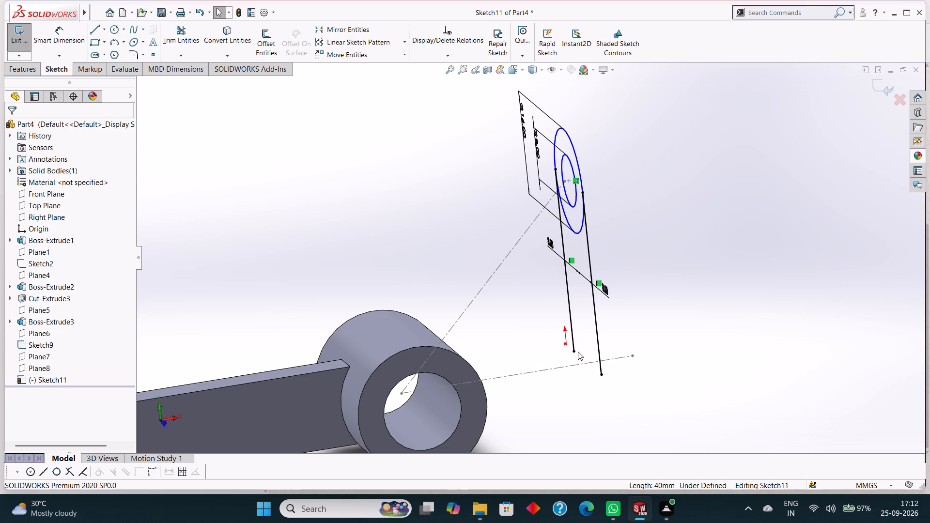
pyautogui.click(575, 352)
pyautogui.press('Escape')
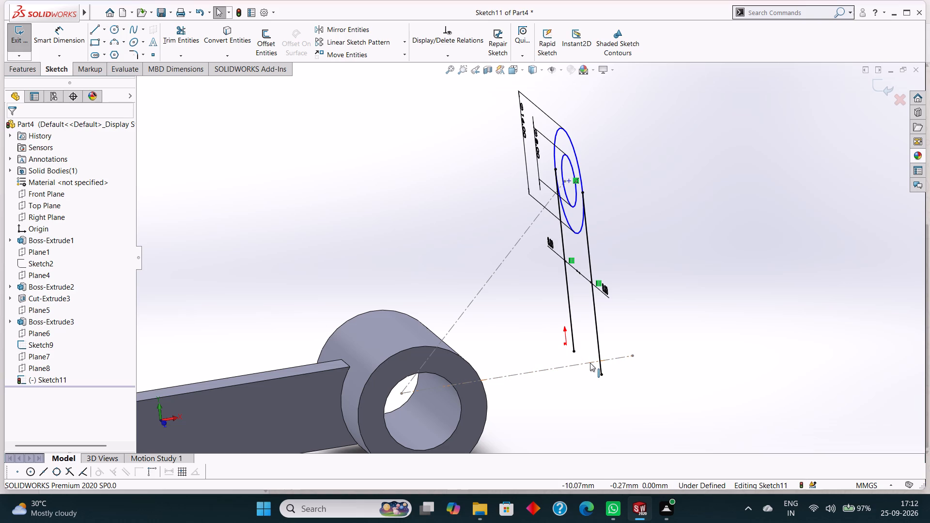
pyautogui.hotkey('ctrl', 'z')
pyautogui.moveTo(653, 263); pyautogui.dragTo(651, 263, button='middle')
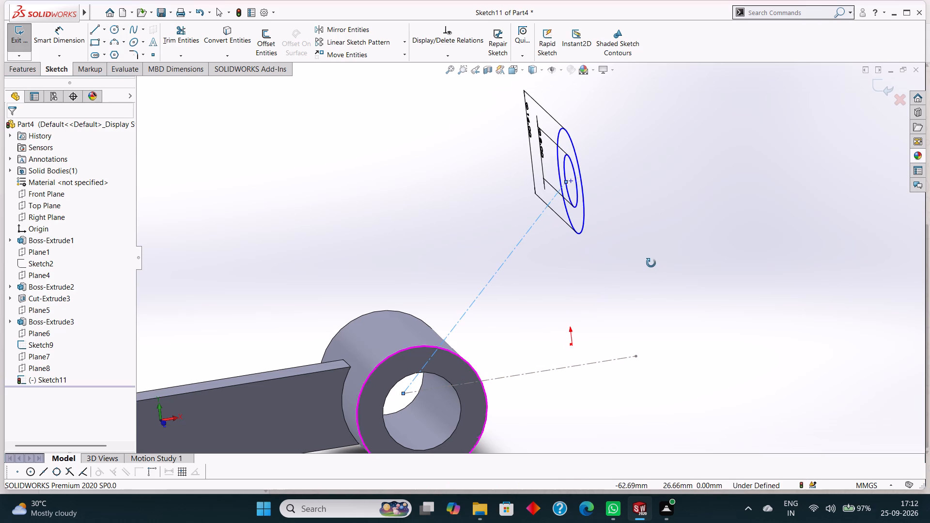
pyautogui.moveTo(651, 263); pyautogui.dragTo(649, 263, button='middle')
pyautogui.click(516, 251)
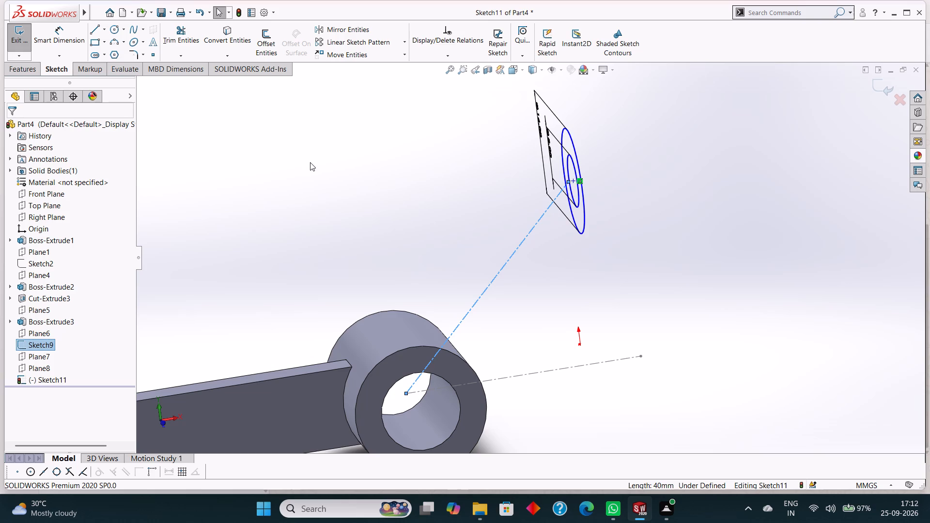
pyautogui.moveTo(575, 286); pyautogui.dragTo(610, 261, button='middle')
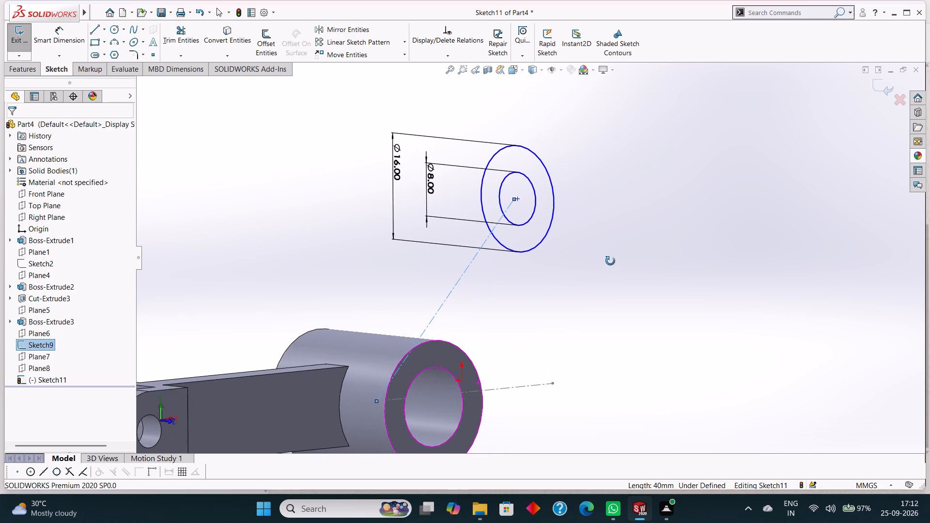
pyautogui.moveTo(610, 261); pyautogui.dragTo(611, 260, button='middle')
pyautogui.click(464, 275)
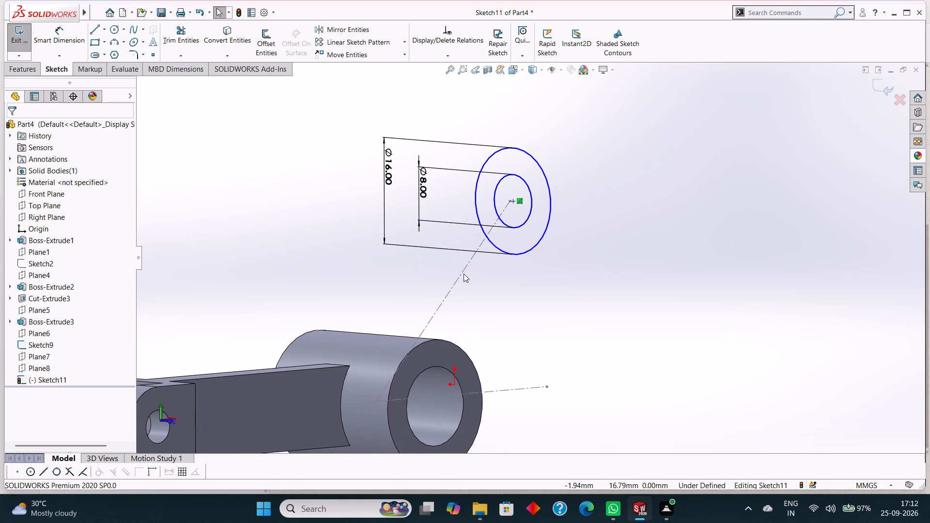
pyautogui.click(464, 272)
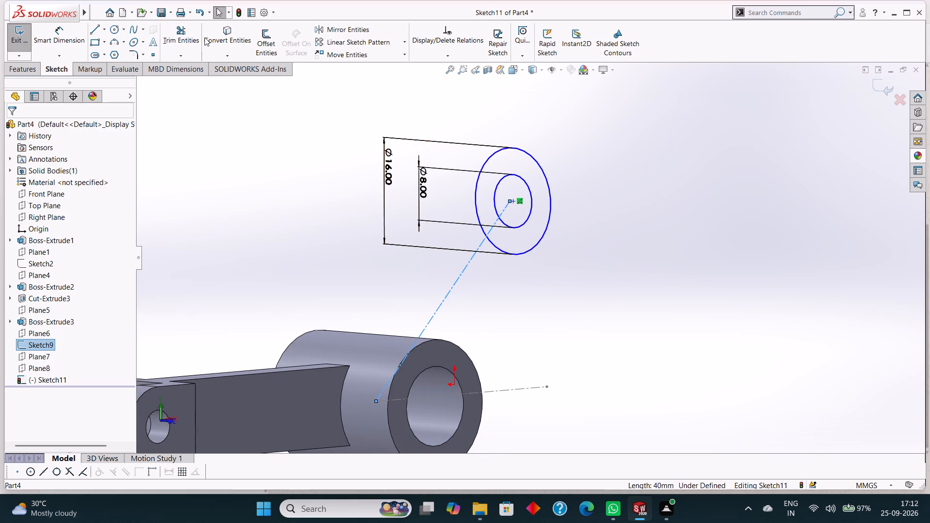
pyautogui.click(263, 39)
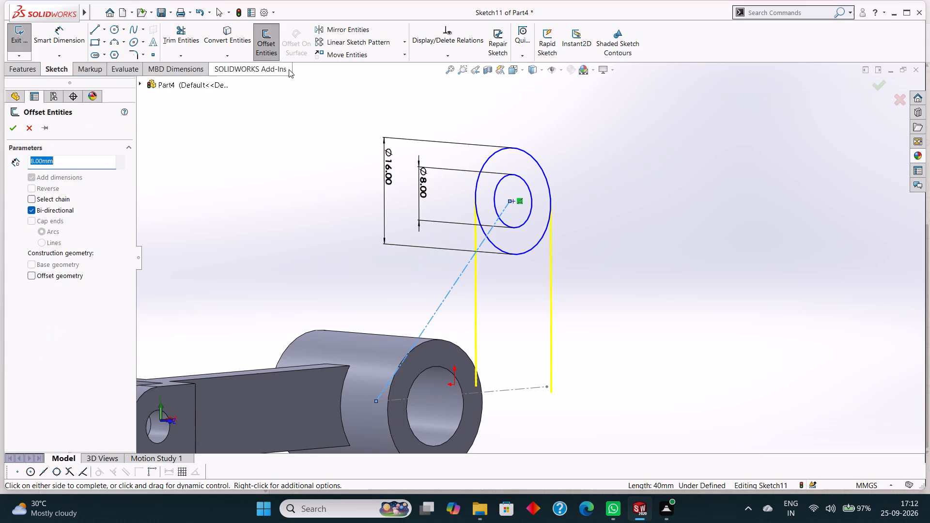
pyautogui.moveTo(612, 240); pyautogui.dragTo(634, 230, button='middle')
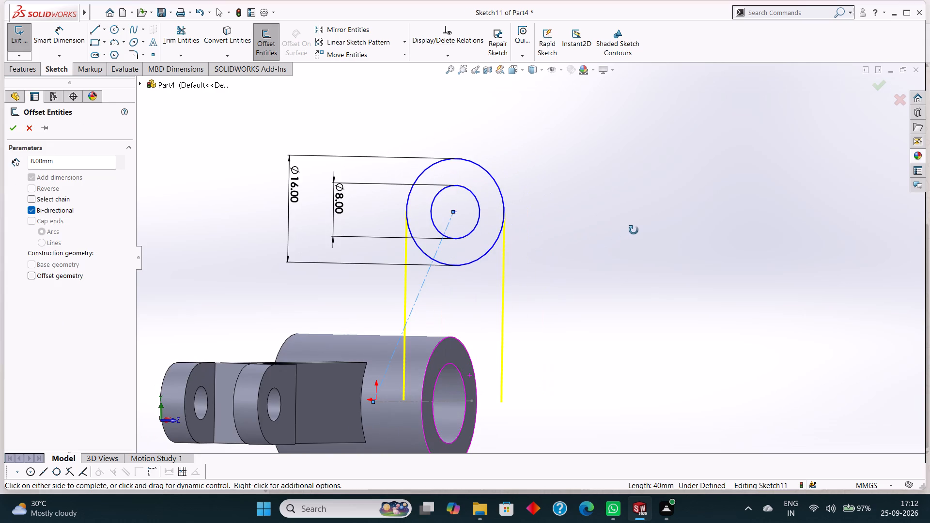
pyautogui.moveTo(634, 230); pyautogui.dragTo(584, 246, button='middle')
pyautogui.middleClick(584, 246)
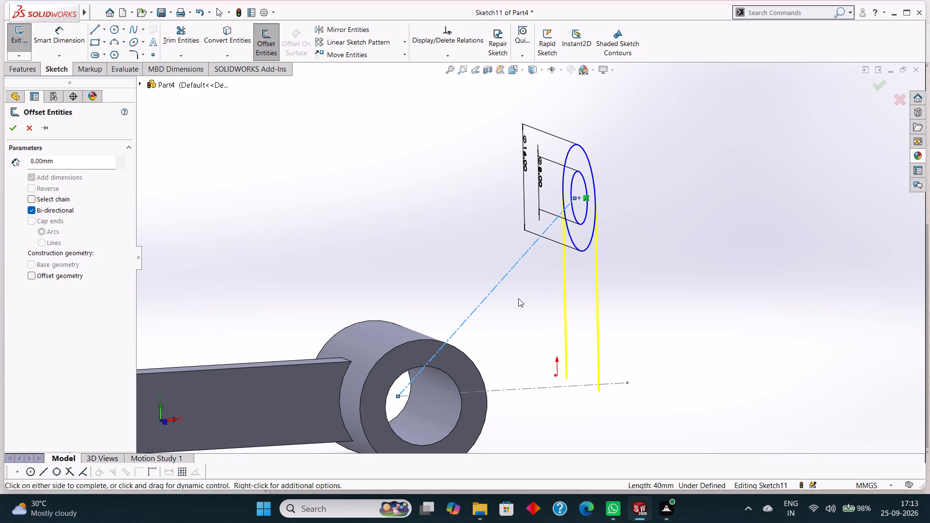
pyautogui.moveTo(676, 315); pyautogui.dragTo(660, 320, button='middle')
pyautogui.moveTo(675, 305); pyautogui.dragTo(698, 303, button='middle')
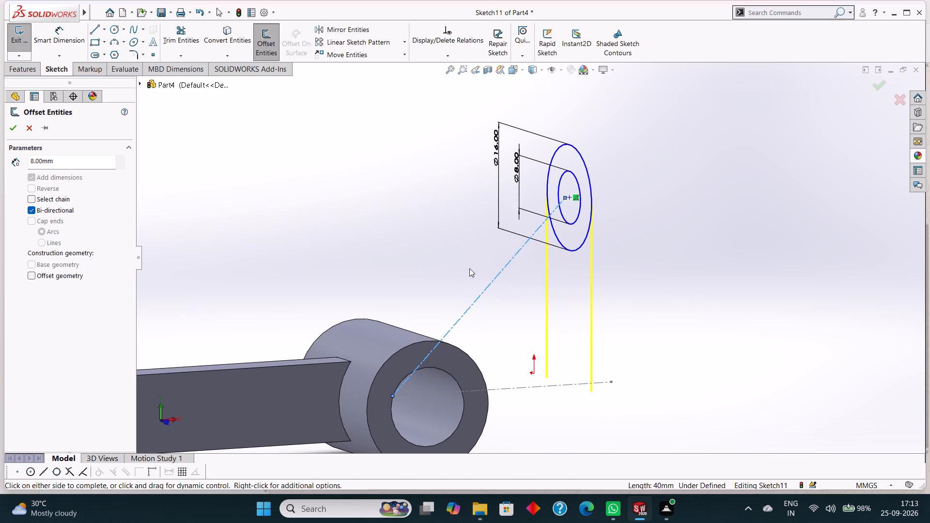
# Sketch a vertical line about 30 mm long from one side of the 16 mm circle down to the hub's centerline.
pyautogui.click(94, 28)
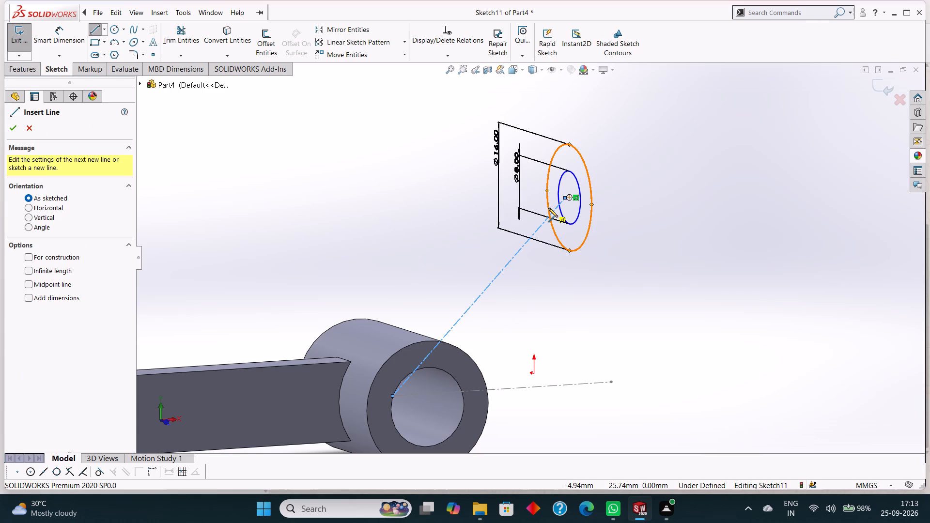
pyautogui.click(547, 191)
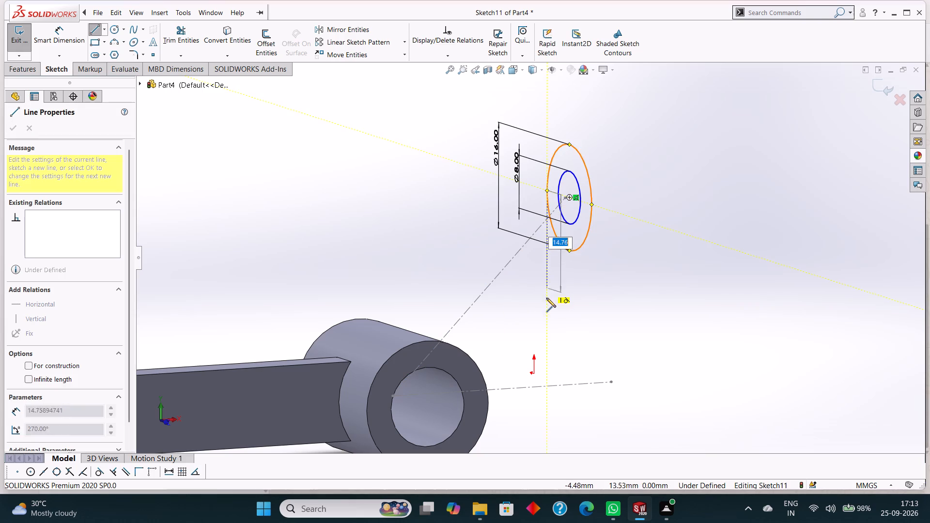
pyautogui.click(546, 386)
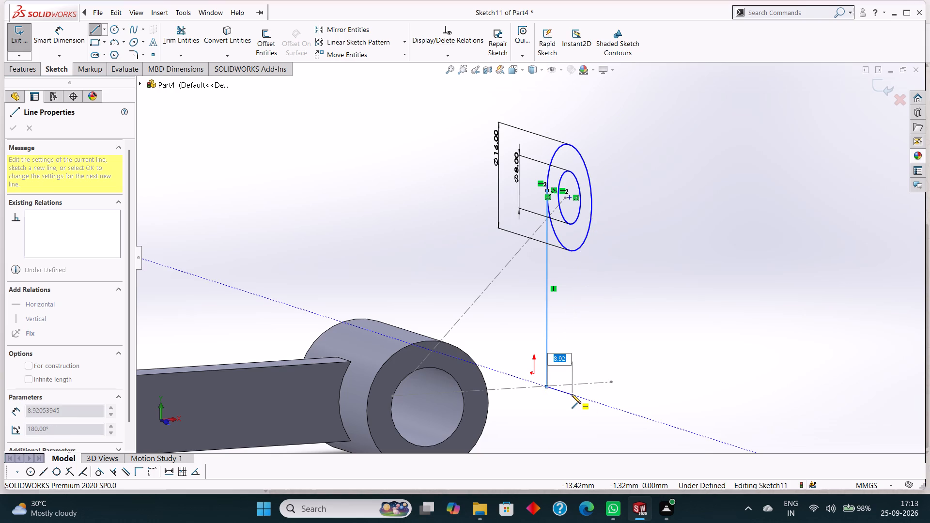
pyautogui.press('Escape')
pyautogui.moveTo(654, 371); pyautogui.dragTo(697, 368, button='middle')
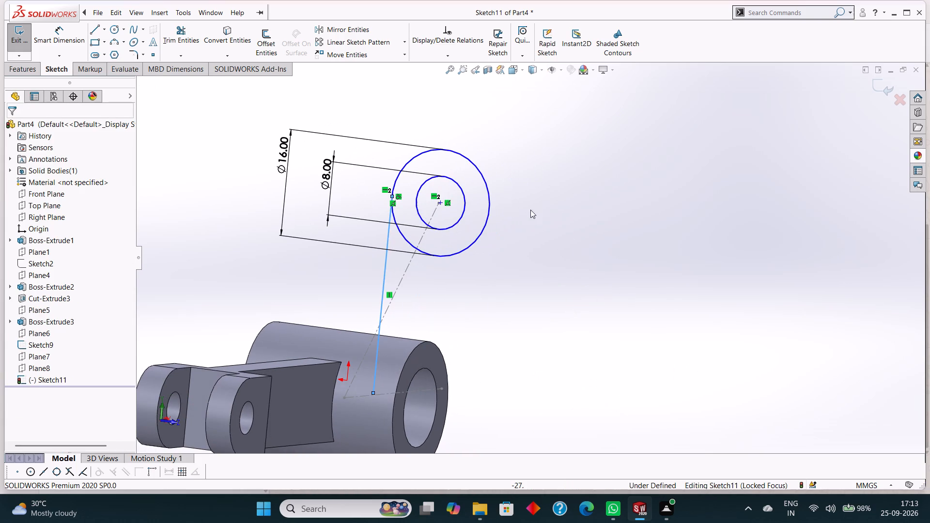
pyautogui.scroll(2, 453, 224)
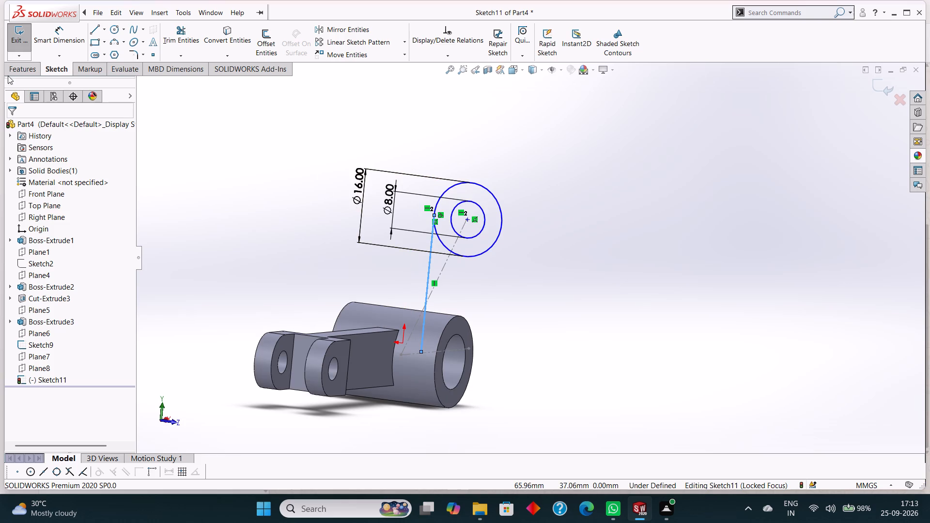
# Sketch a second vertical line about 28 mm long from the circle's opposite side and close the bottom with a line about 16 mm long.
pyautogui.click(91, 27)
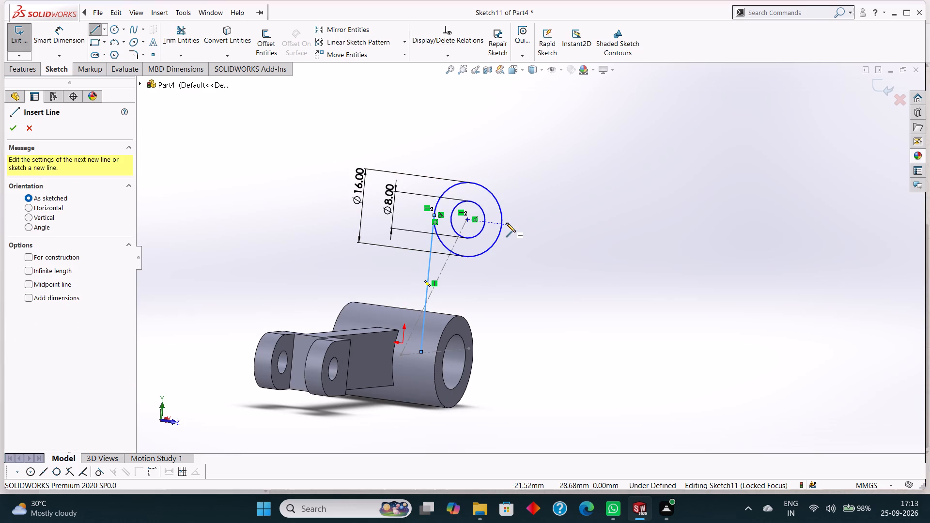
pyautogui.click(502, 222)
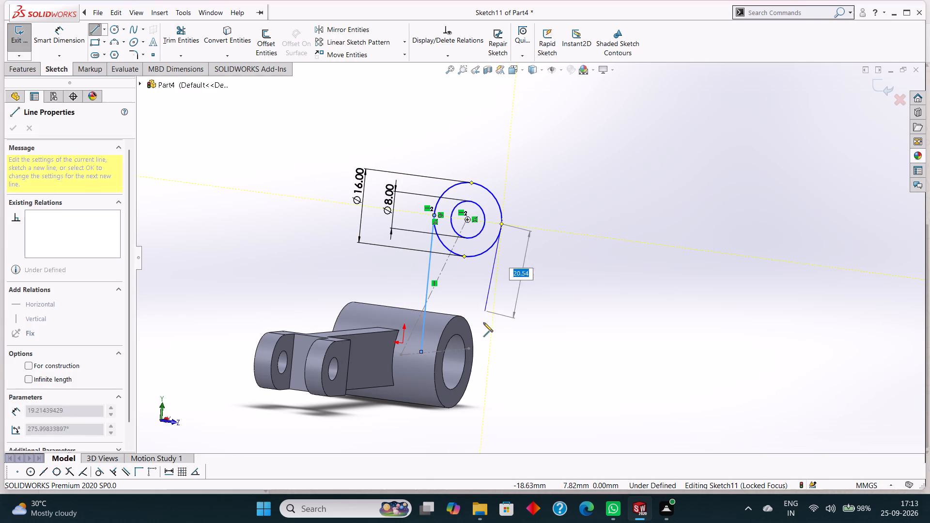
pyautogui.click(490, 356)
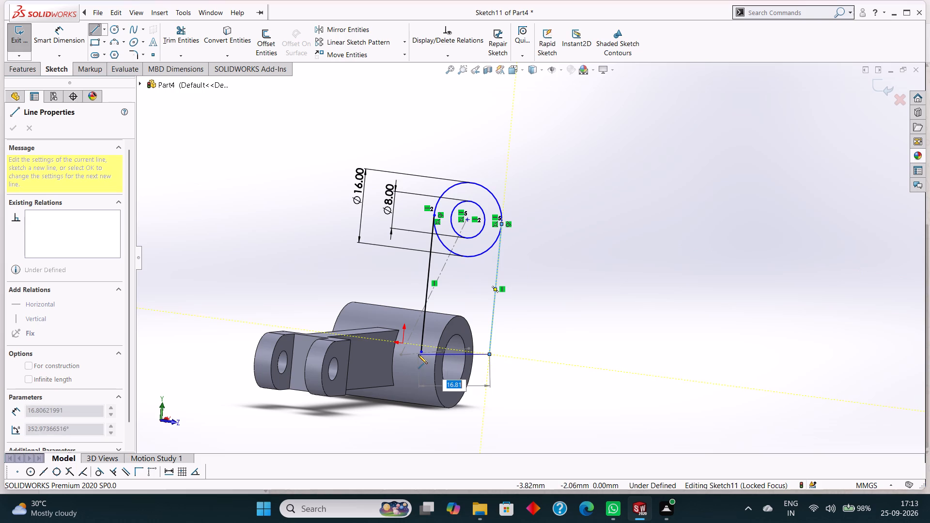
pyautogui.click(421, 351)
pyautogui.moveTo(664, 281); pyautogui.dragTo(649, 300, button='middle')
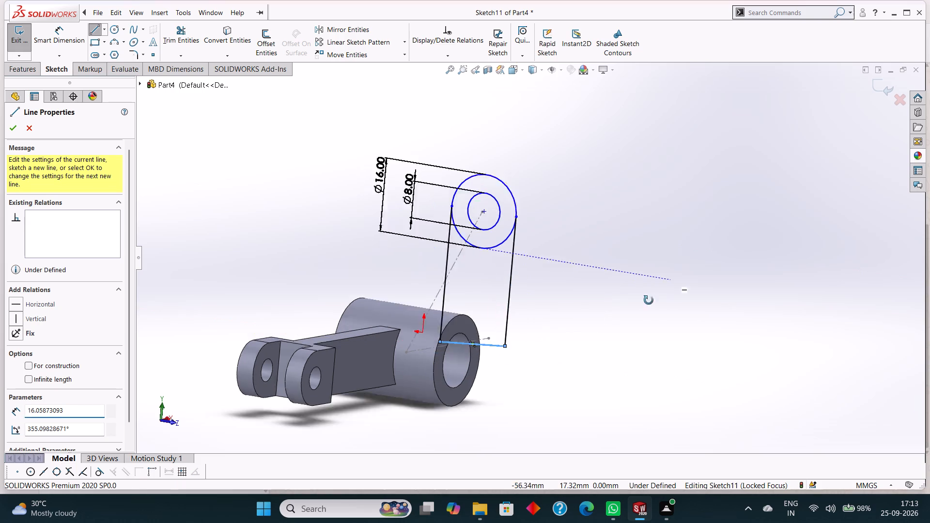
pyautogui.moveTo(649, 300); pyautogui.dragTo(611, 323, button='middle')
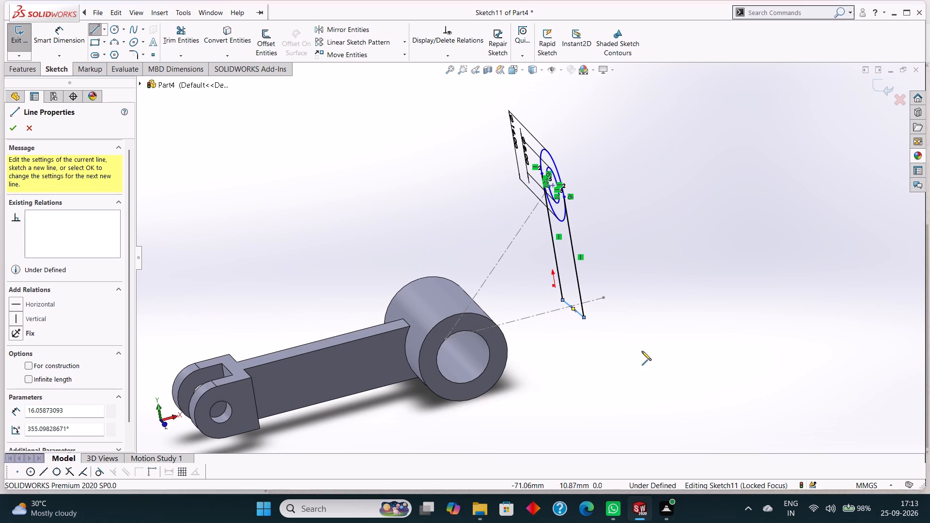
pyautogui.click(14, 131)
pyautogui.moveTo(653, 293); pyautogui.dragTo(631, 268, button='middle')
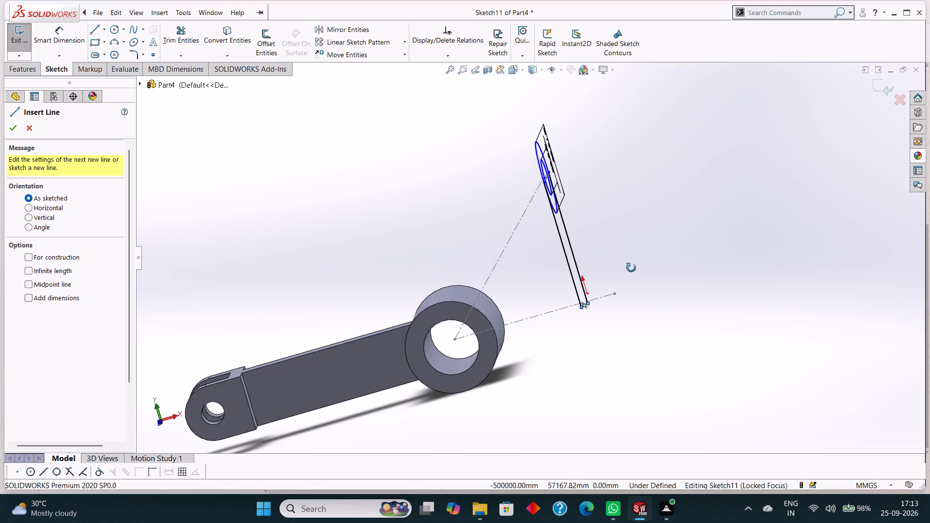
pyautogui.moveTo(631, 268); pyautogui.dragTo(638, 262, button='middle')
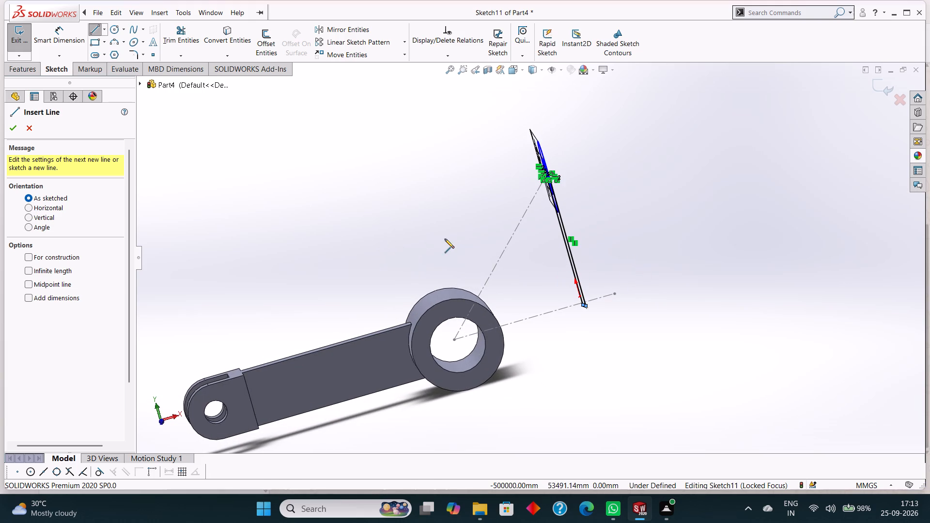
pyautogui.click(10, 127)
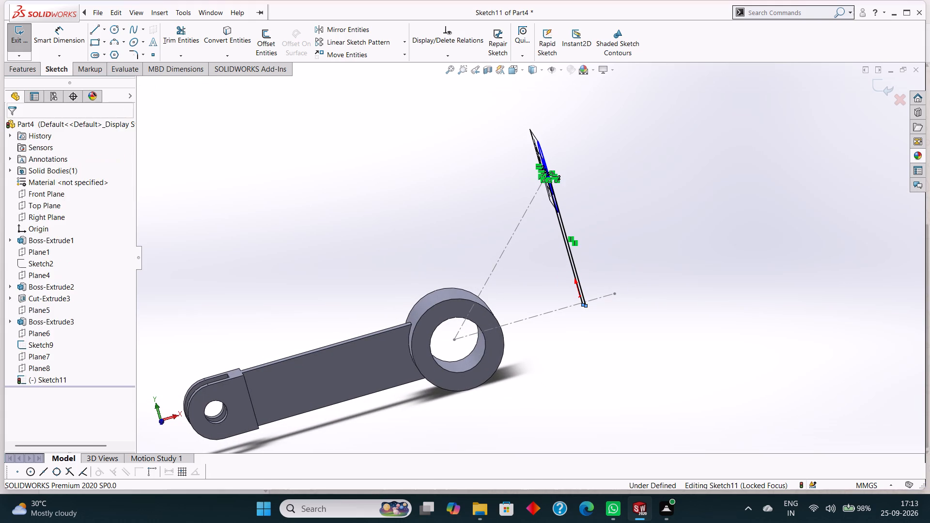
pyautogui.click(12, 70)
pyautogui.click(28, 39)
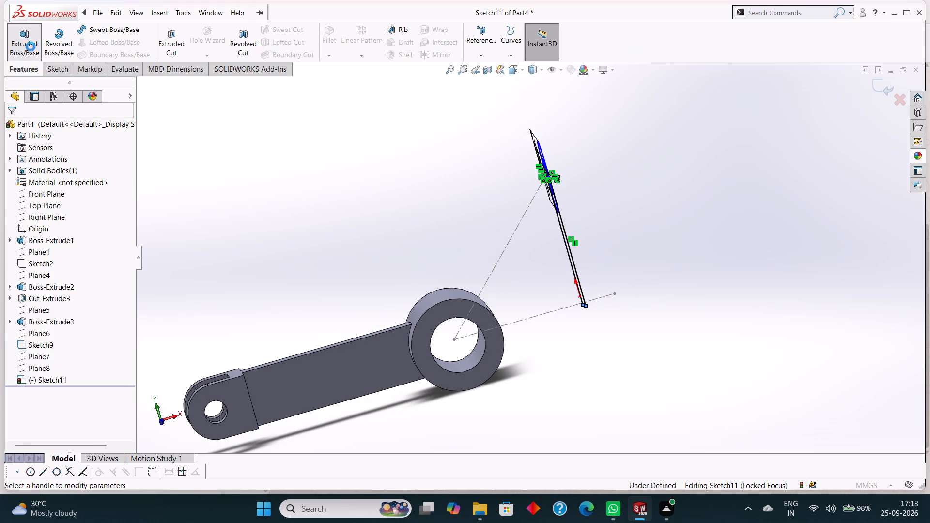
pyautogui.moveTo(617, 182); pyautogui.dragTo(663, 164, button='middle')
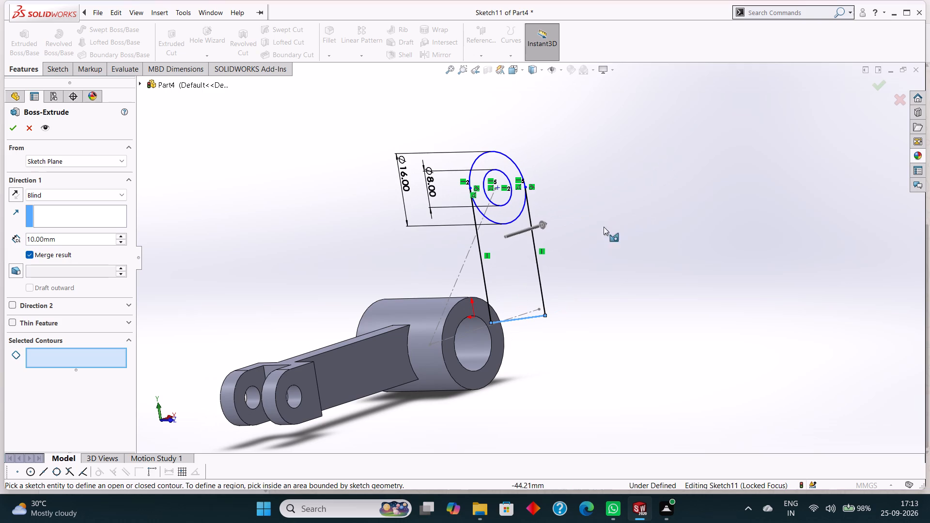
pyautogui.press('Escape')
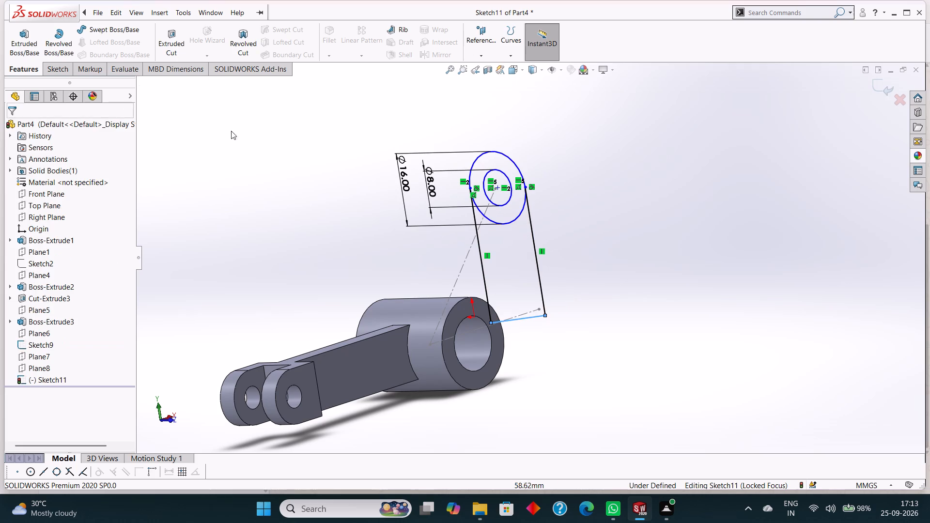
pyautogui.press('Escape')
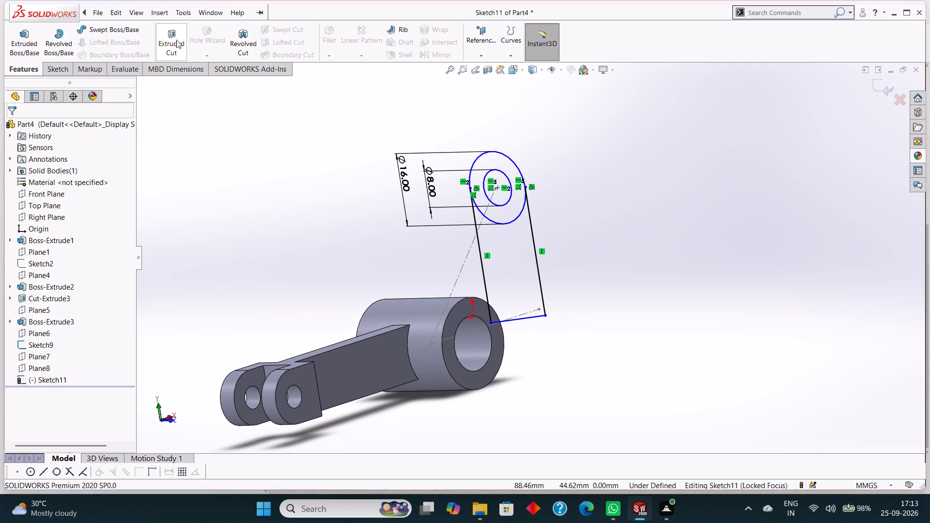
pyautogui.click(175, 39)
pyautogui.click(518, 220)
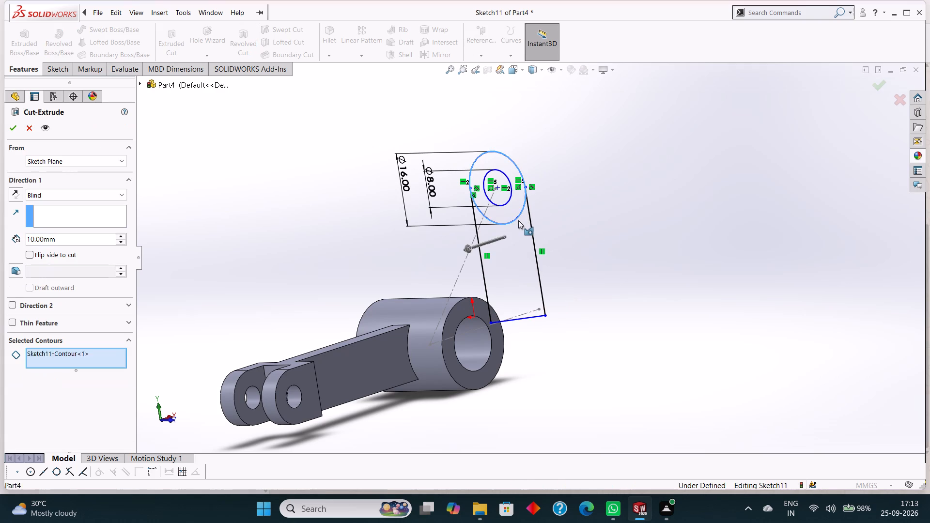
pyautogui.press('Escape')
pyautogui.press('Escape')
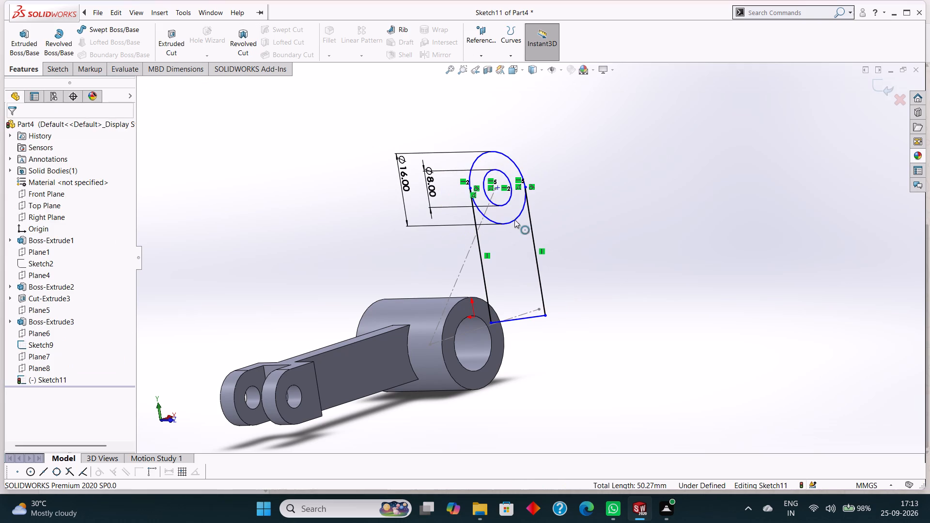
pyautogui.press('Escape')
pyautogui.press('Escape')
# Trim away the lower arc of the 16 mm circle between the two vertical lines.
pyautogui.click(56, 66)
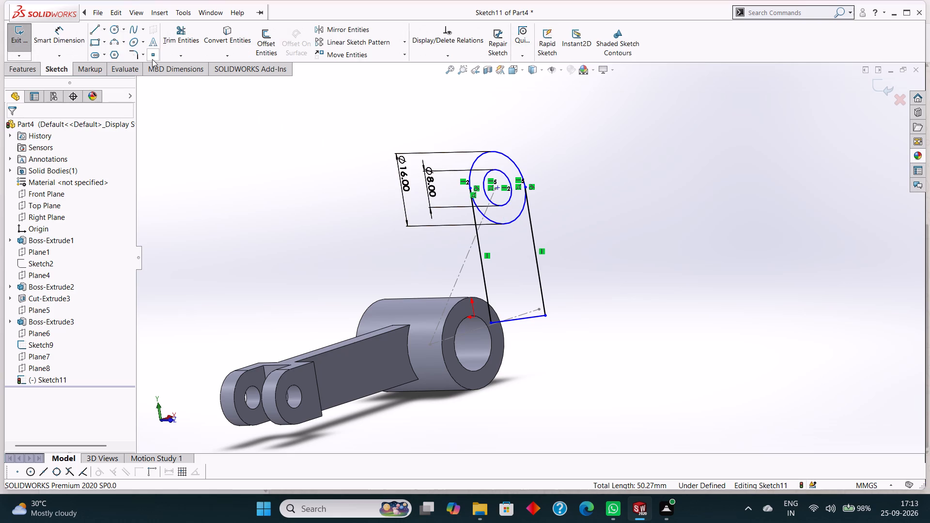
pyautogui.click(177, 44)
pyautogui.click(519, 215)
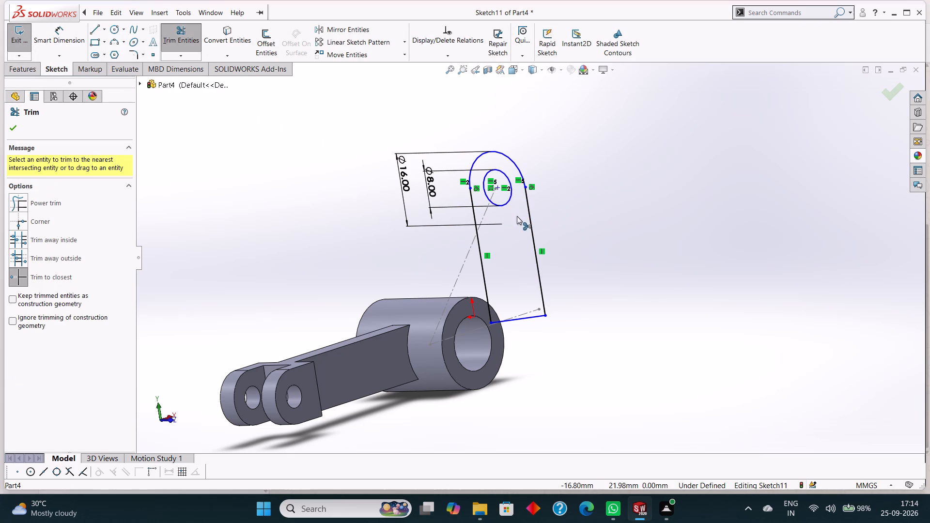
pyautogui.click(17, 118)
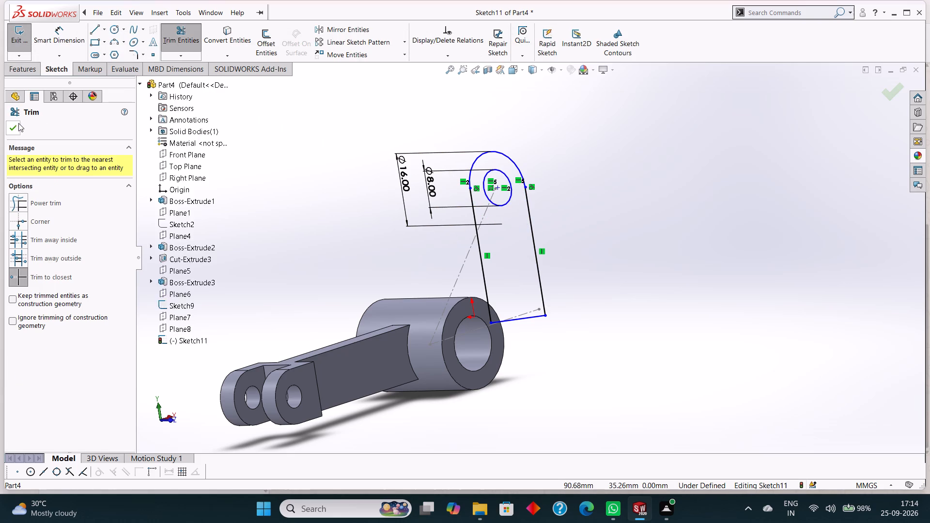
pyautogui.click(17, 126)
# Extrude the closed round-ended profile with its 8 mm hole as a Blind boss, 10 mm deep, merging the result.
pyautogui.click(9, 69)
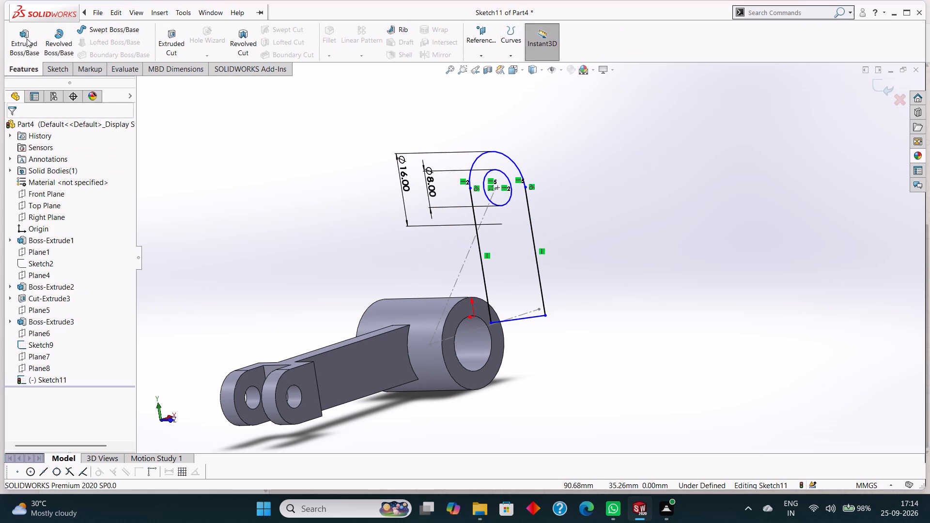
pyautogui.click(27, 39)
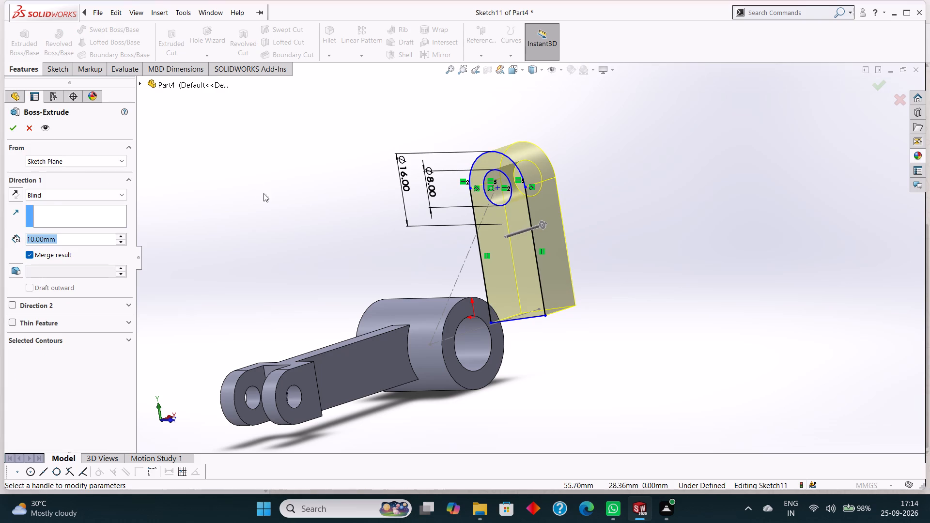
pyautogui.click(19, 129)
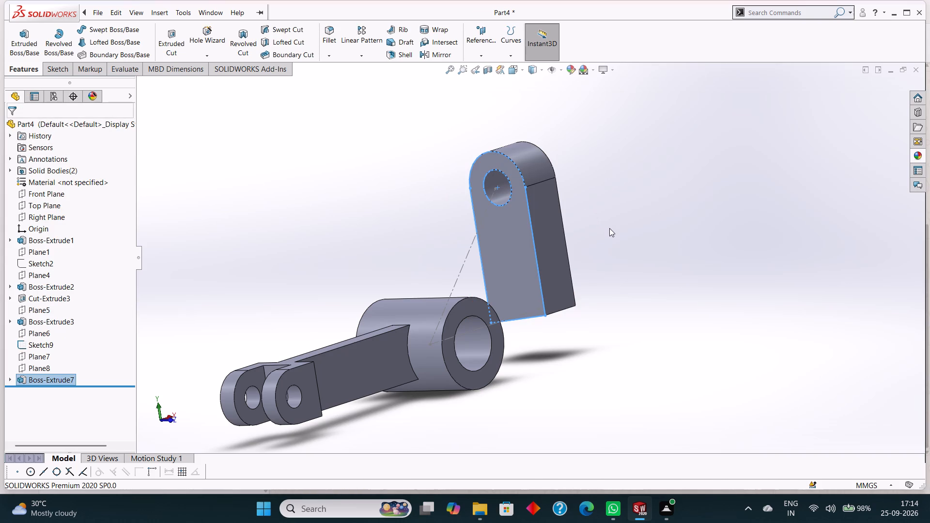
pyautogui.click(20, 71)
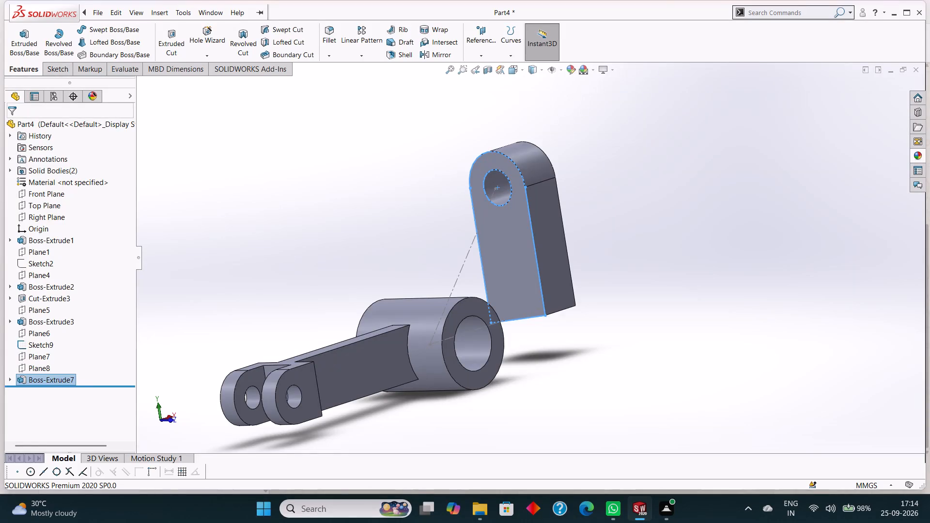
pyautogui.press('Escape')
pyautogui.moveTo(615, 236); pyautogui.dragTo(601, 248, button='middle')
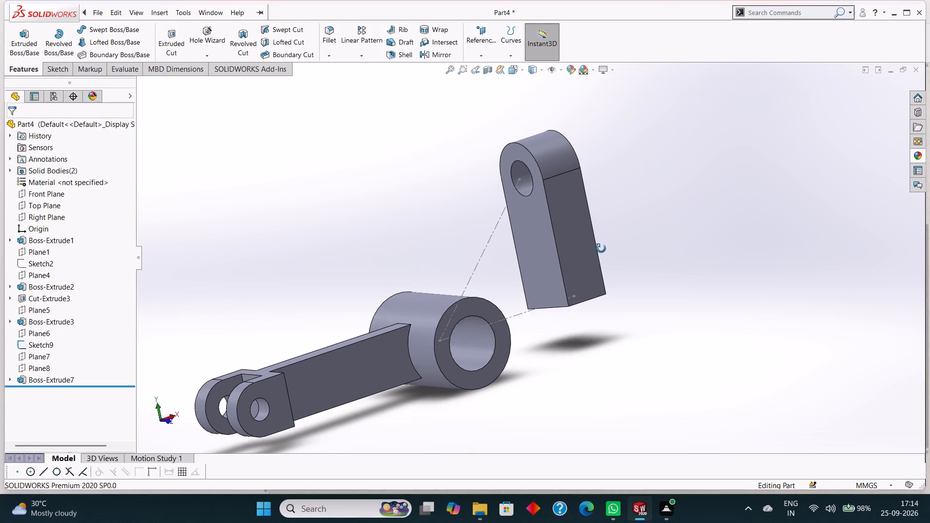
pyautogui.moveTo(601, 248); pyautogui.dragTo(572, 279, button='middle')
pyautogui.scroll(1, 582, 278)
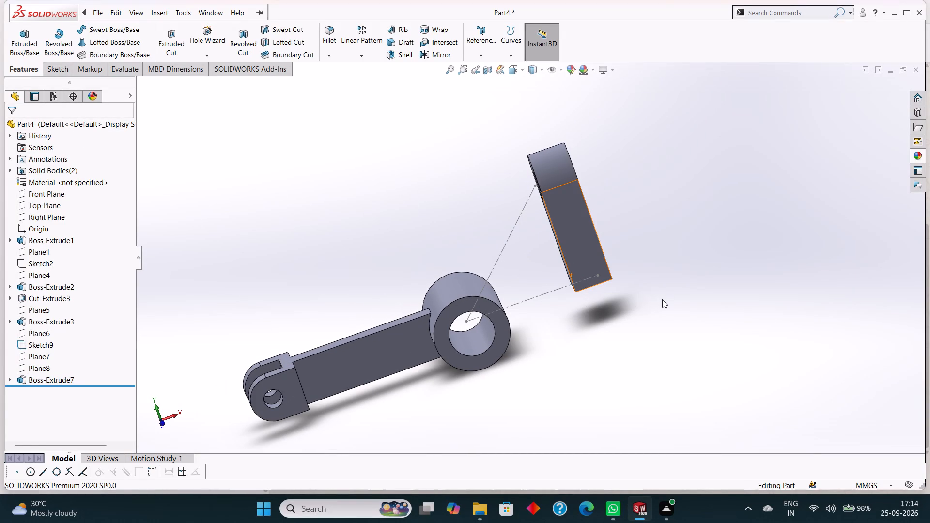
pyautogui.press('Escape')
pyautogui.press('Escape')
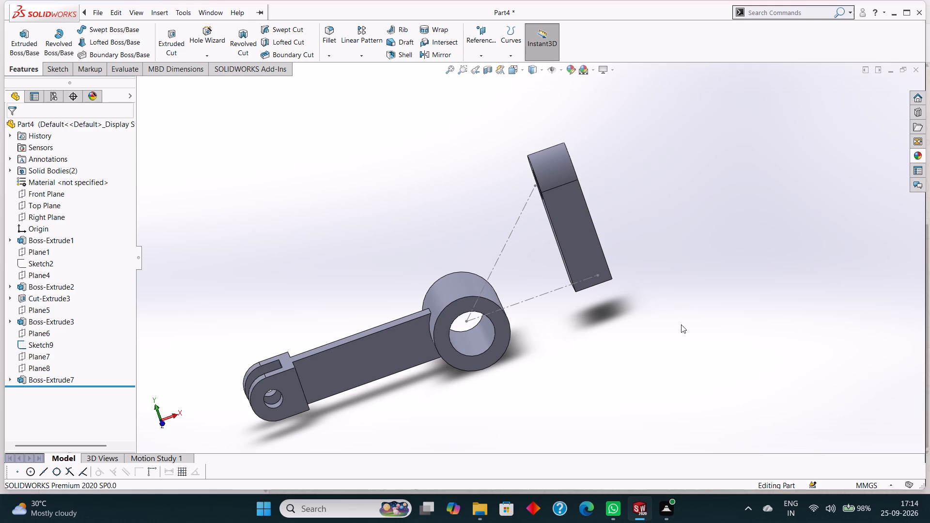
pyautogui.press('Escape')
# Undo the round-ended extrusion together with its whole profile sketch and the reference plane Plane8.
pyautogui.hotkey('ctrl', 'z')
pyautogui.hotkey('ctrl', 'z')
pyautogui.hotkey('ctrl', 'z')
pyautogui.hotkey('ctrl', 'z')
pyautogui.hotkey('ctrl', 'z')
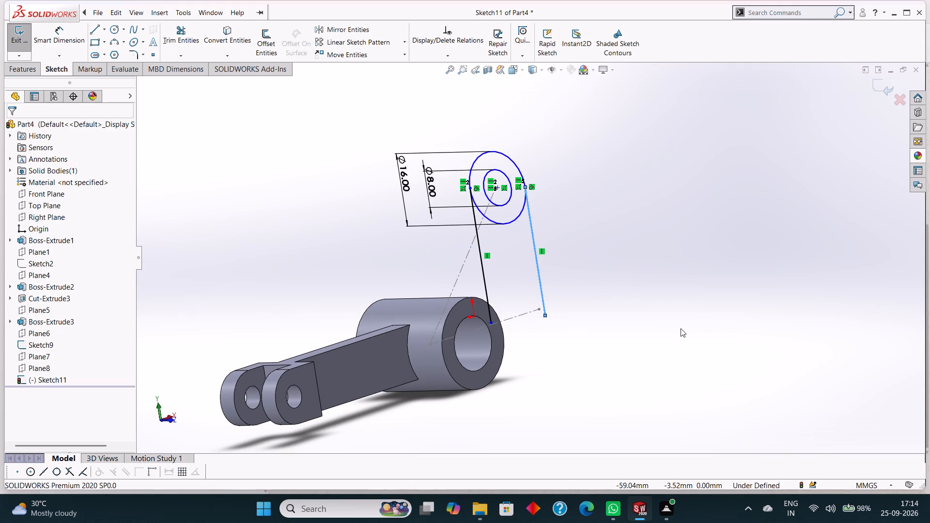
pyautogui.hotkey('ctrl', 'z')
pyautogui.hotkey('ctrl', 'z')
pyautogui.hotkey('ctrl', 'z')
pyautogui.hotkey('ctrl', 'z')
pyautogui.hotkey('ctrl', 'z')
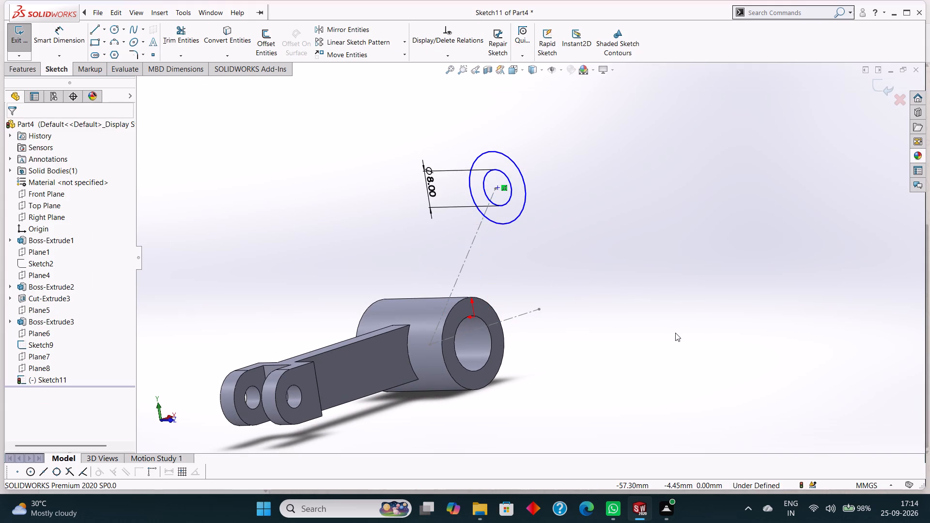
pyautogui.hotkey('ctrl', 'z')
pyautogui.hotkey('ctrl', 'z')
pyautogui.hotkey('ctrl', 'z')
pyautogui.hotkey('ctrl', 'z')
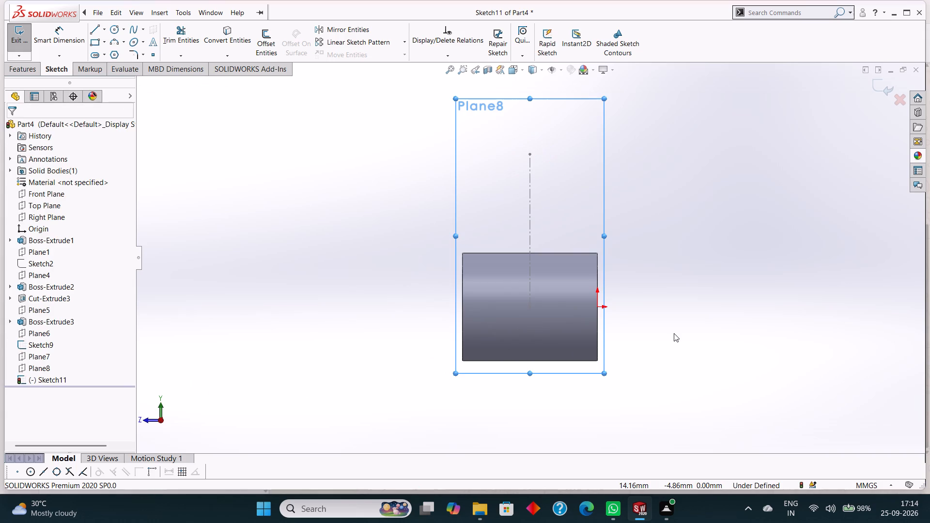
pyautogui.hotkey('ctrl', 'z')
pyautogui.hotkey('ctrl', 'z')
pyautogui.hotkey('ctrl', 'z')
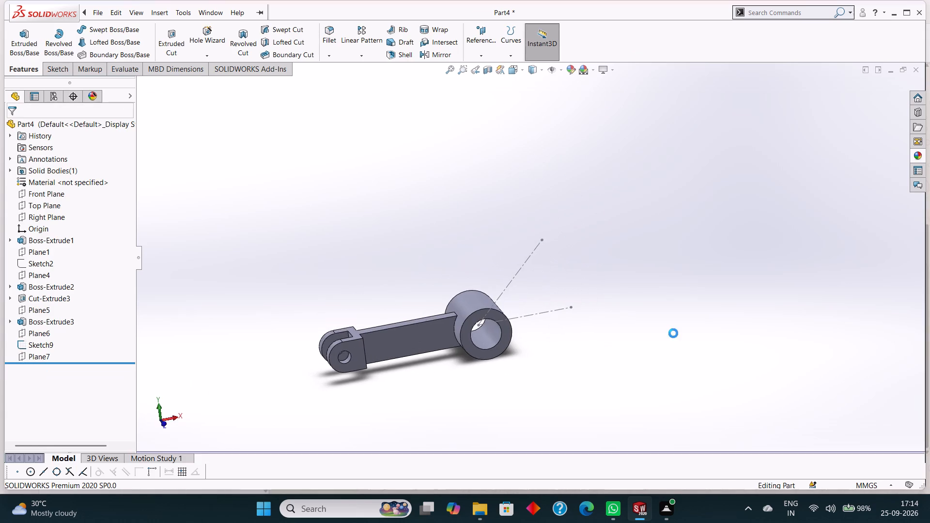
# Undo Plane7 and the hub sketch containing the horizontal and angled centerlines.
pyautogui.hotkey('ctrl', 'z')
pyautogui.hotkey('ctrl', 'z')
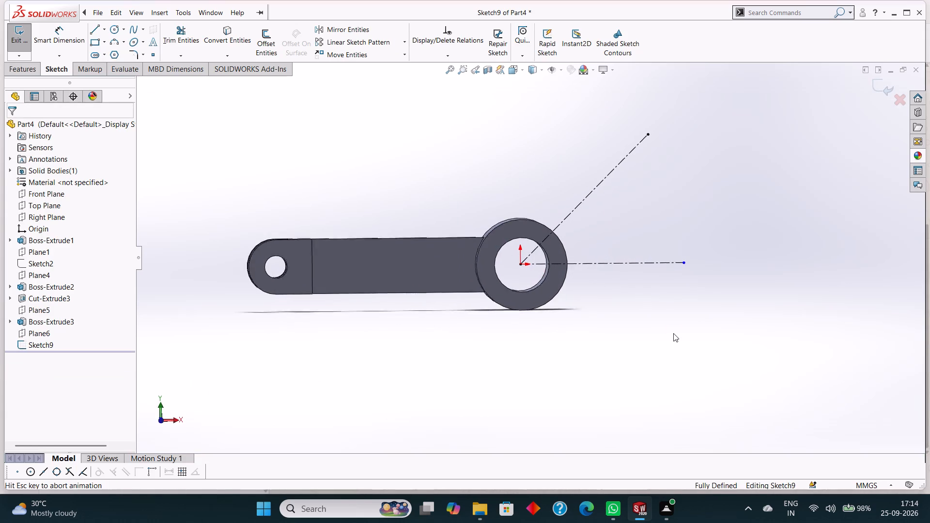
pyautogui.hotkey('ctrl', 'z')
pyautogui.hotkey('ctrl', 'z')
pyautogui.hotkey('ctrl', 'z')
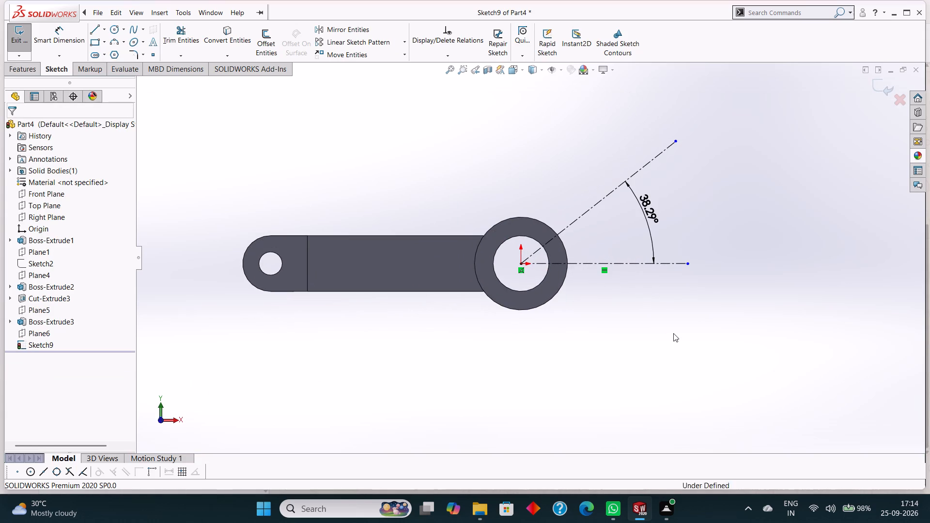
pyautogui.hotkey('ctrl', 'z')
pyautogui.hotkey('ctrl', 'z')
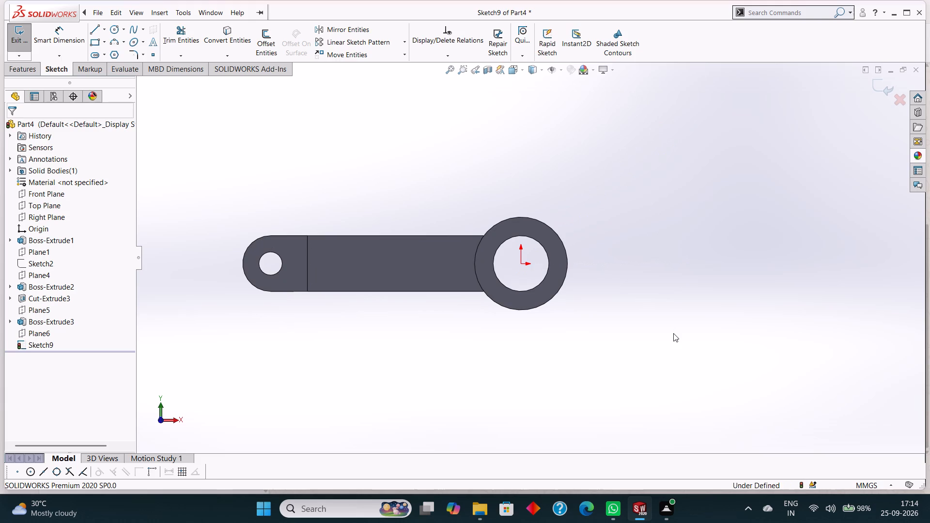
pyautogui.hotkey('ctrl', 'z')
pyautogui.hotkey('ctrl', 'z')
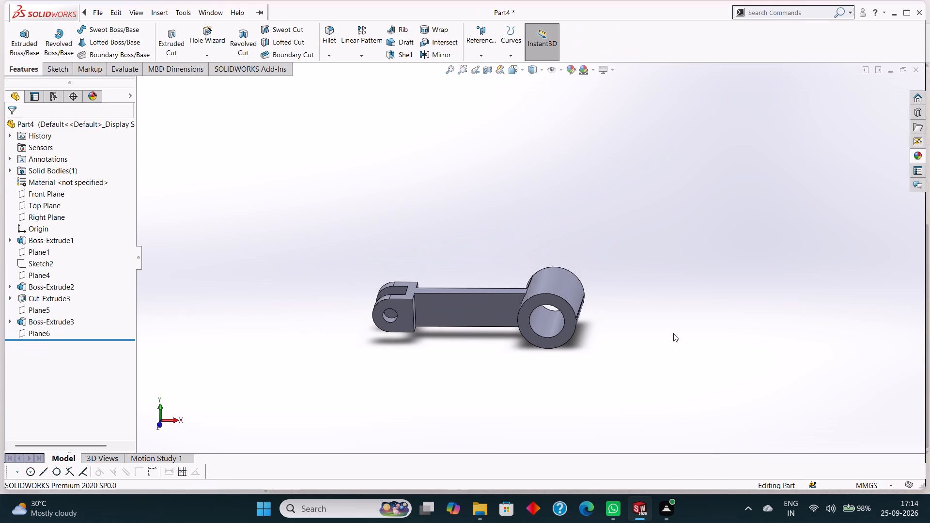
# Undo Plane6 and the extrusion of the arm between the fork and the hub, back to its rectangular sketch.
pyautogui.hotkey('ctrl', 'z')
pyautogui.hotkey('ctrl', 'z')
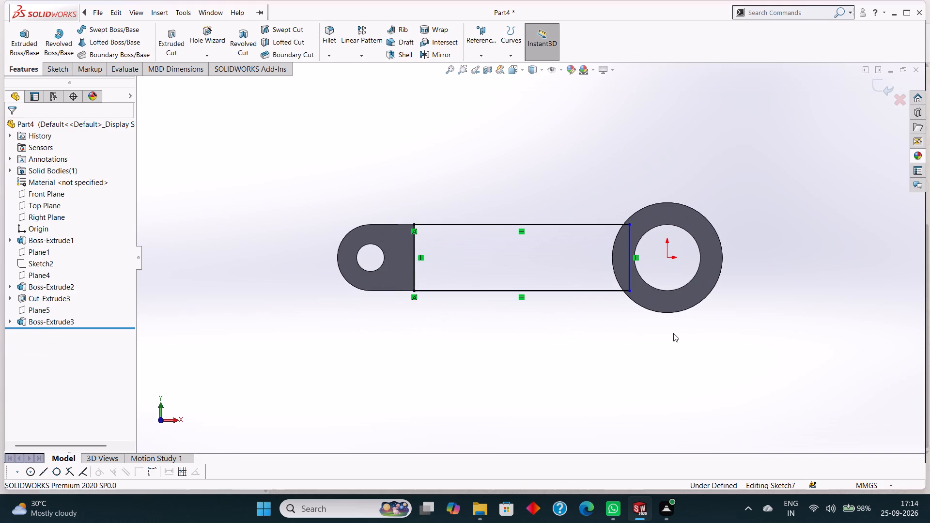
# Extrude the rectangle between the fork and the hub as a Mid Plane boss, 5 mm thick, merging the result.
pyautogui.moveTo(587, 380); pyautogui.dragTo(617, 443, button='middle')
pyautogui.click(13, 73)
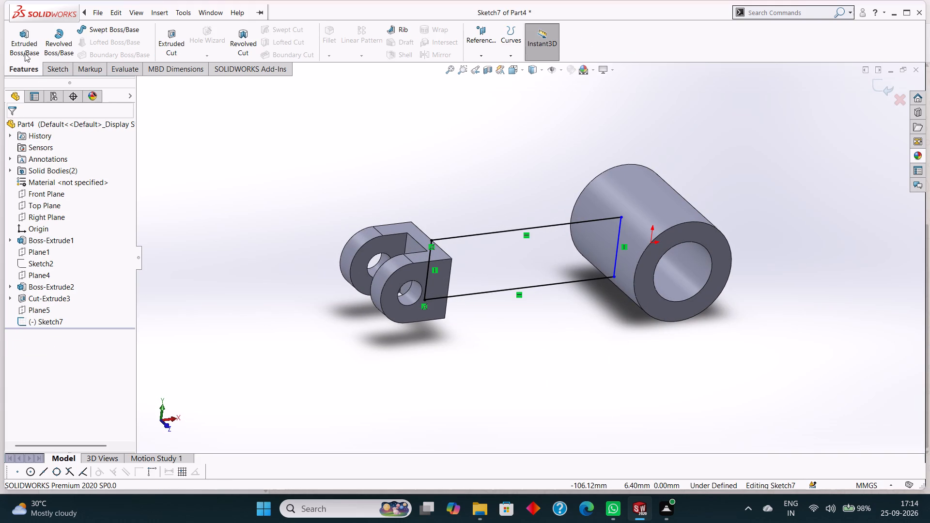
pyautogui.click(25, 49)
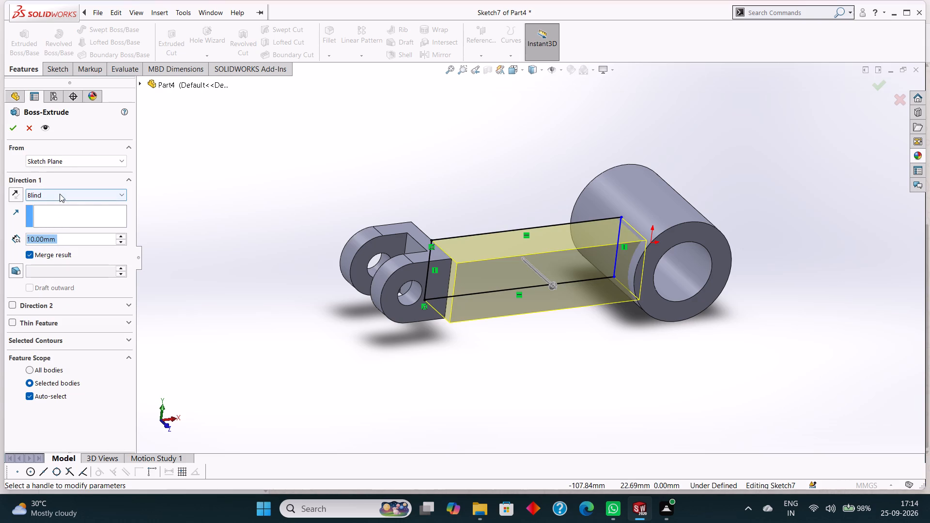
pyautogui.click(60, 194)
pyautogui.click(54, 253)
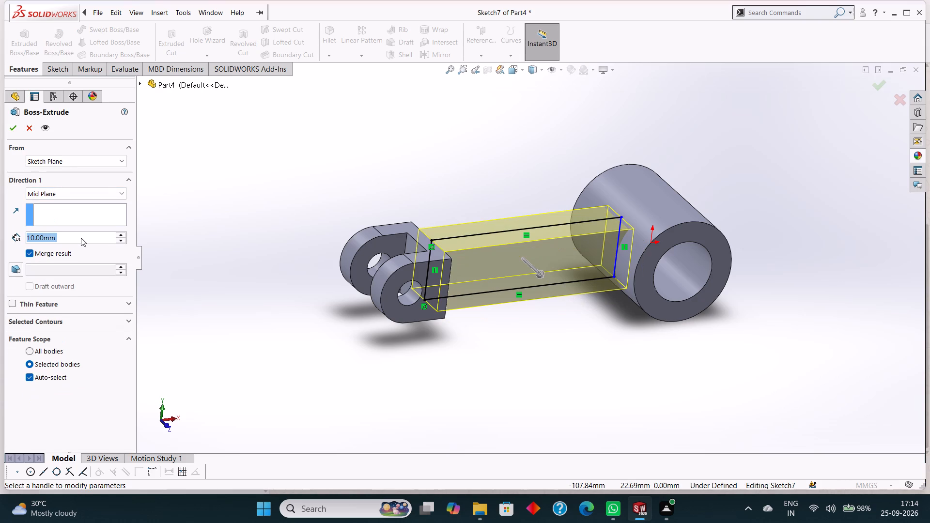
pyautogui.press('5')
pyautogui.press('Return')
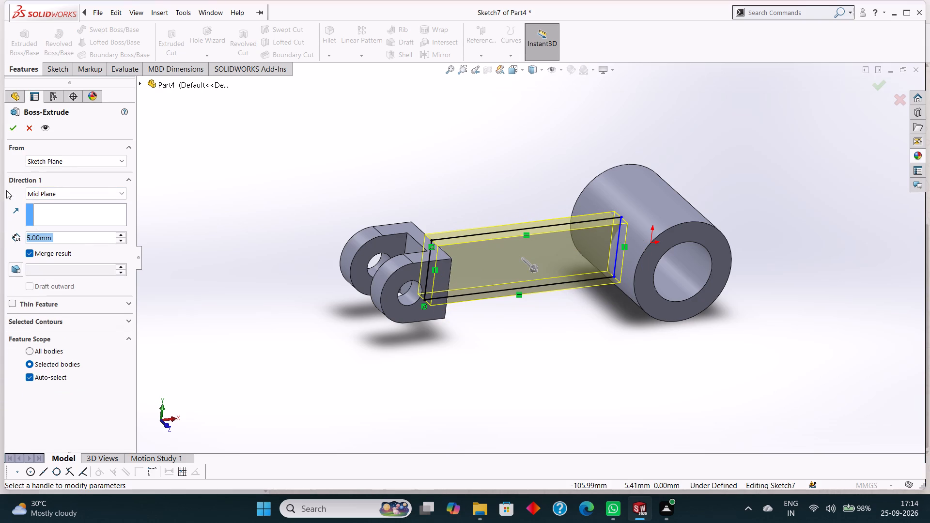
pyautogui.click(13, 132)
pyautogui.click(368, 137)
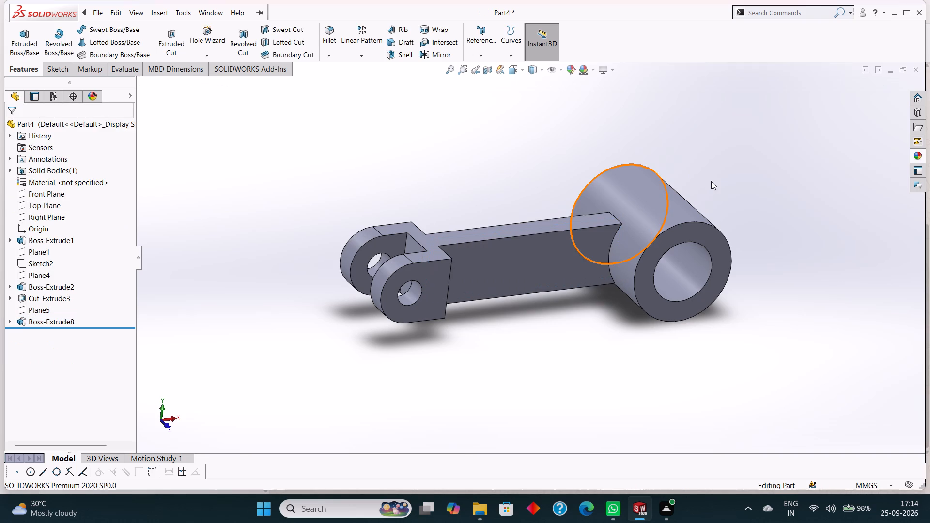
# Start a sketch on the hub's front ring face and draw a horizontal centerline about 31 mm long outward from the origin.
pyautogui.moveTo(731, 184); pyautogui.dragTo(736, 186, button='middle')
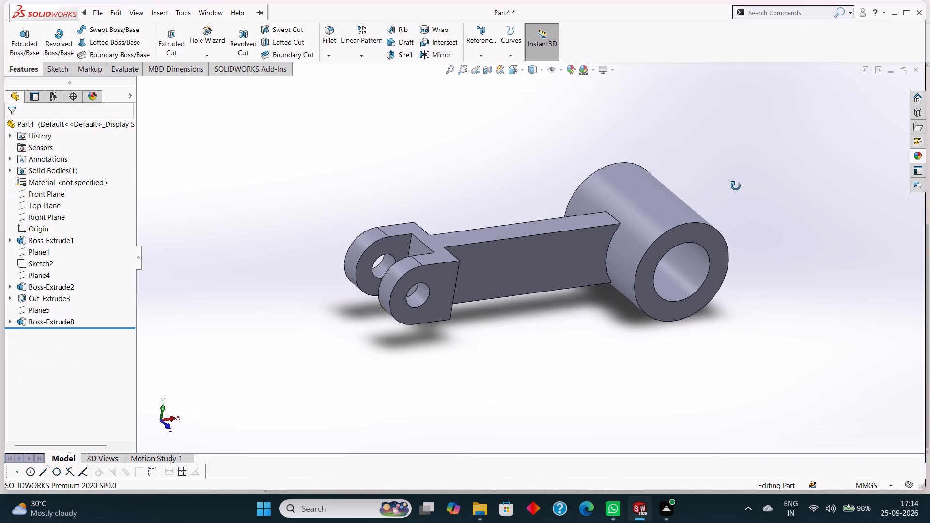
pyautogui.moveTo(736, 186); pyautogui.dragTo(727, 175, button='middle')
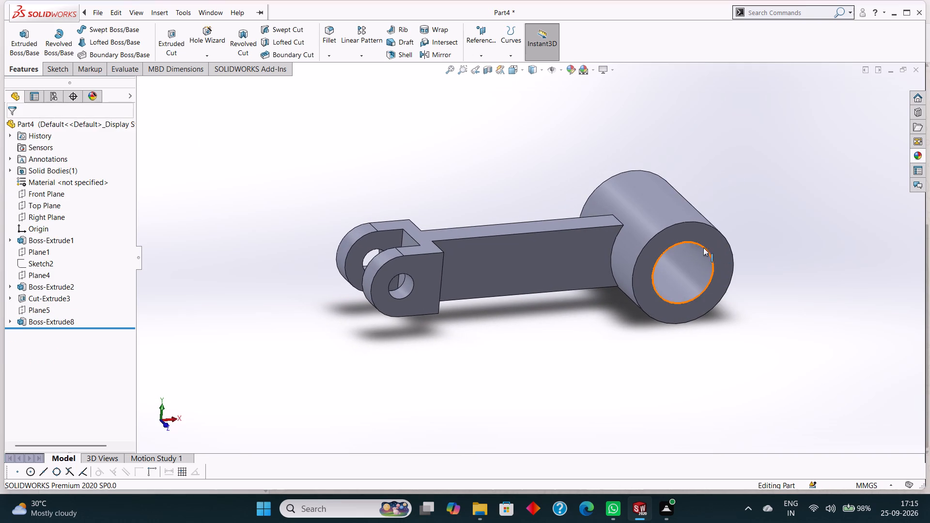
pyautogui.click(700, 237)
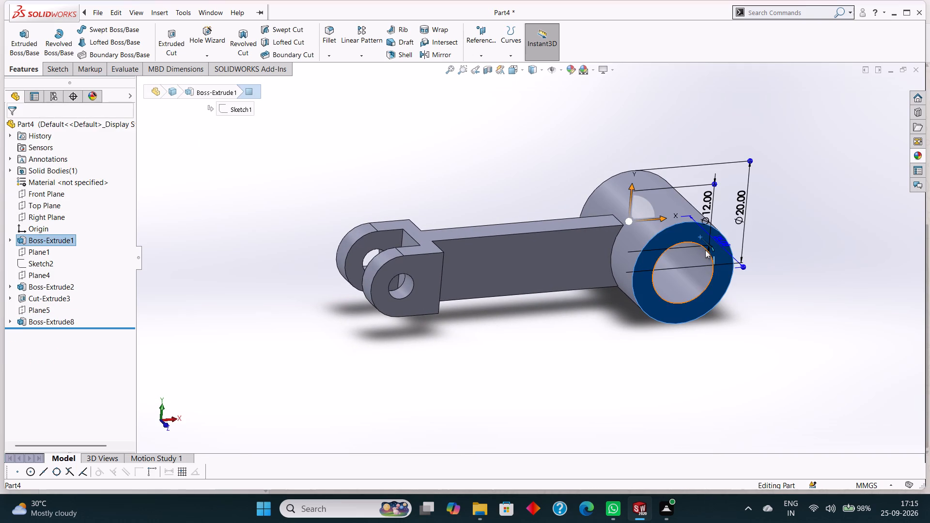
pyautogui.hotkey('ctrl', '8')
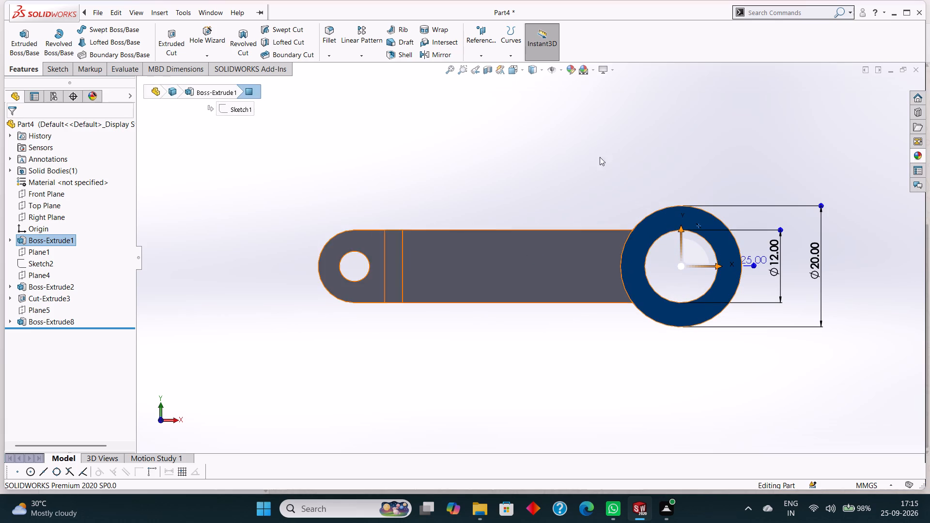
pyautogui.rightClick(681, 220)
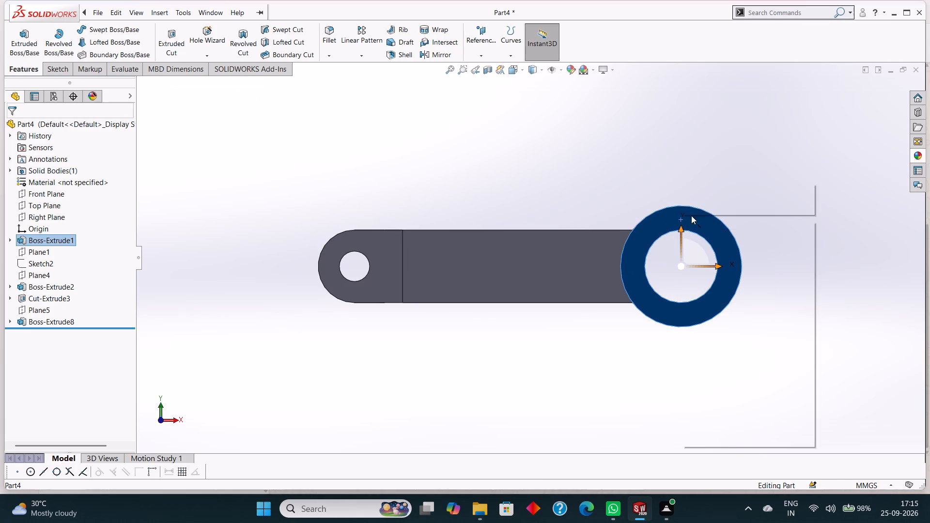
pyautogui.click(702, 209)
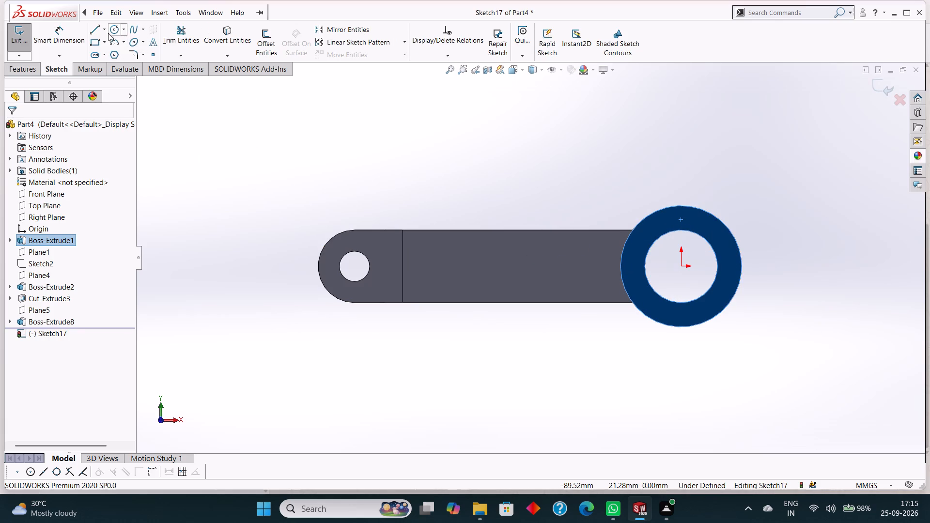
pyautogui.click(105, 30)
pyautogui.click(111, 53)
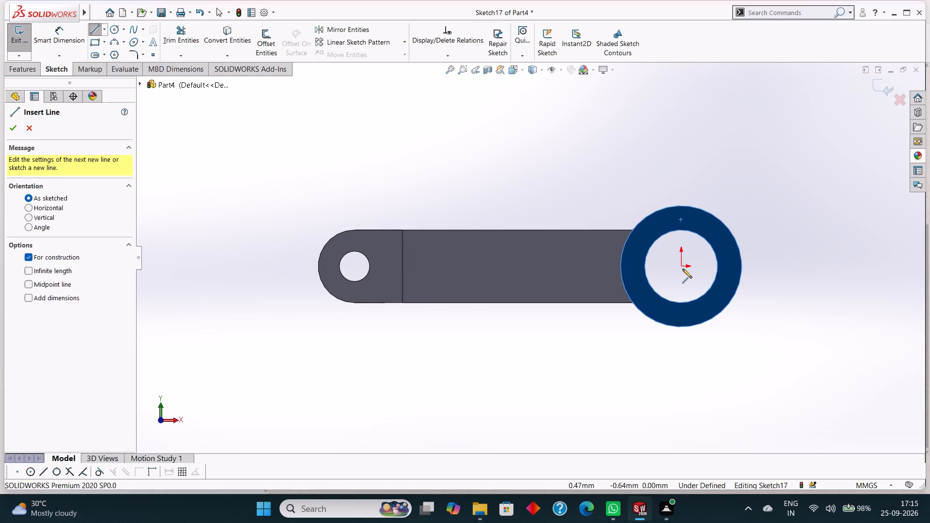
pyautogui.click(680, 265)
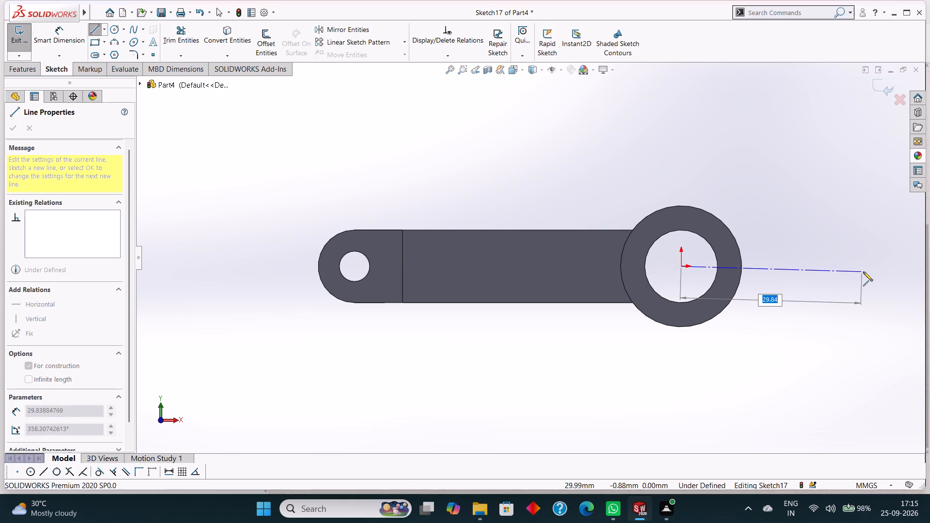
pyautogui.click(870, 266)
pyautogui.rightClick(873, 290)
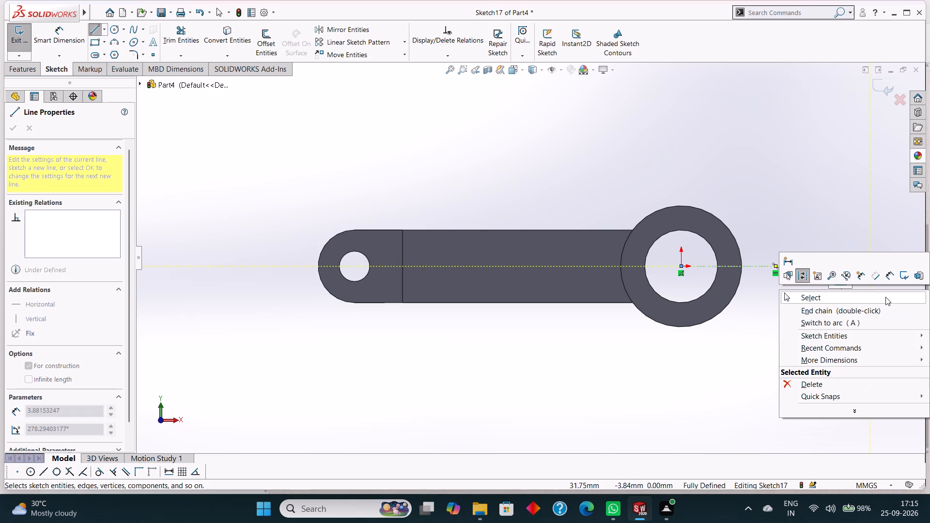
pyautogui.click(879, 298)
# Add an angled centerline from the origin up and away from the arm, ending about 21 mm across and 19 mm above it.
pyautogui.click(103, 31)
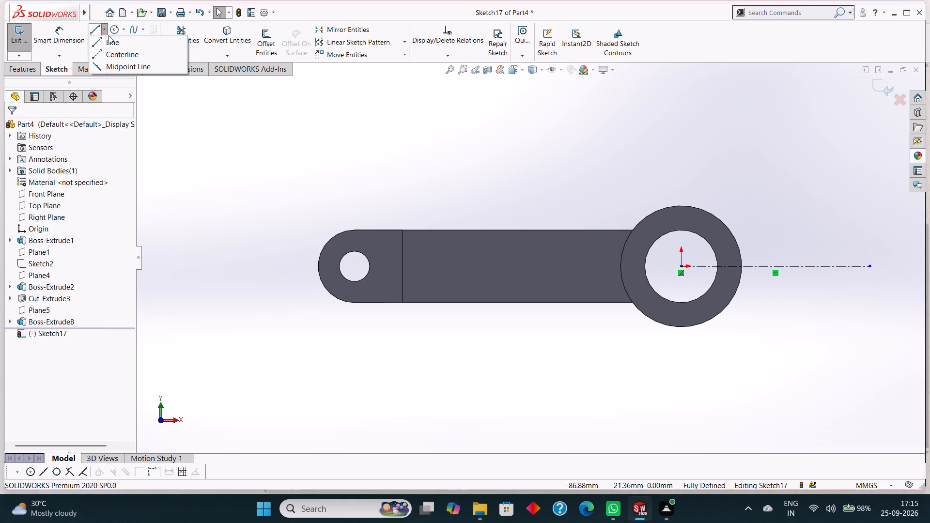
pyautogui.click(119, 53)
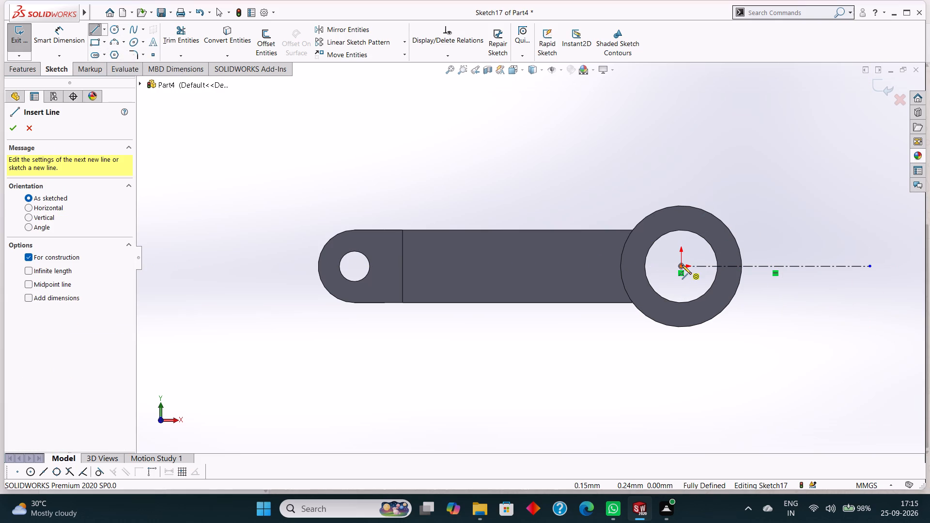
pyautogui.click(682, 265)
pyautogui.click(808, 149)
pyautogui.rightClick(819, 152)
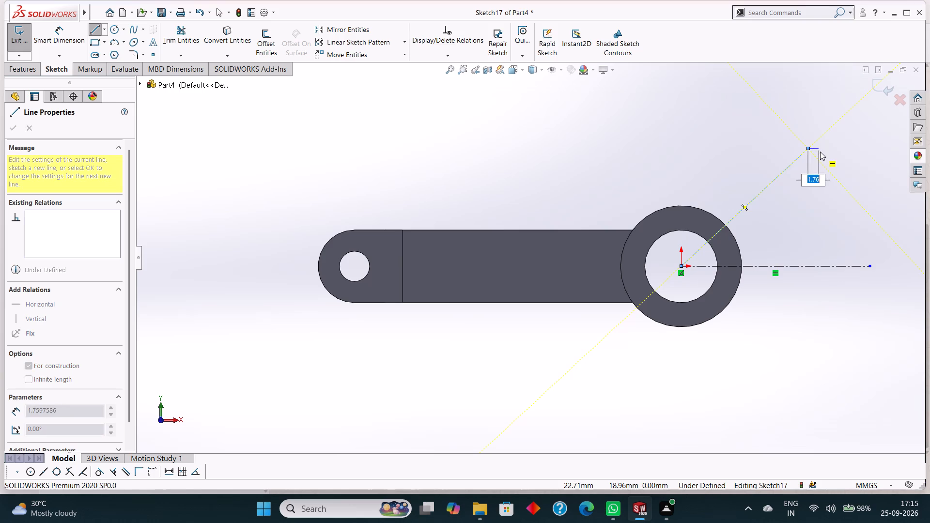
pyautogui.click(837, 159)
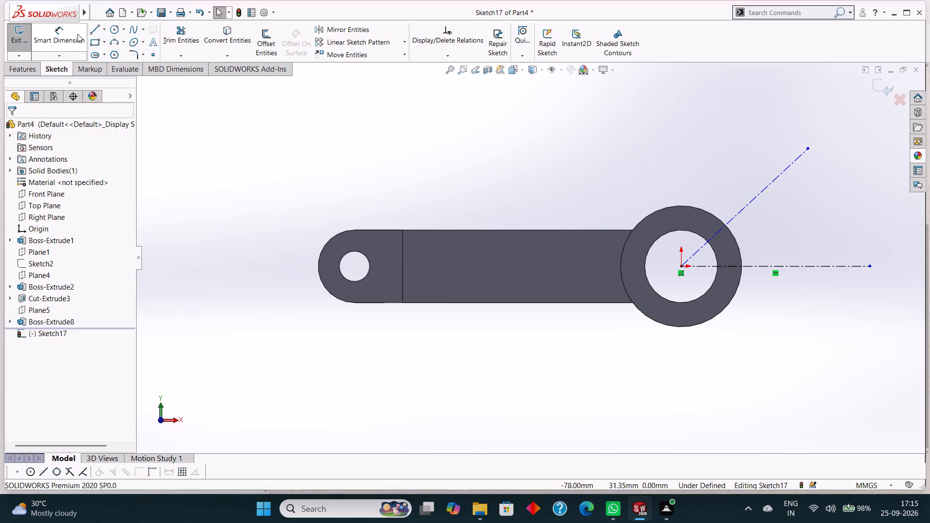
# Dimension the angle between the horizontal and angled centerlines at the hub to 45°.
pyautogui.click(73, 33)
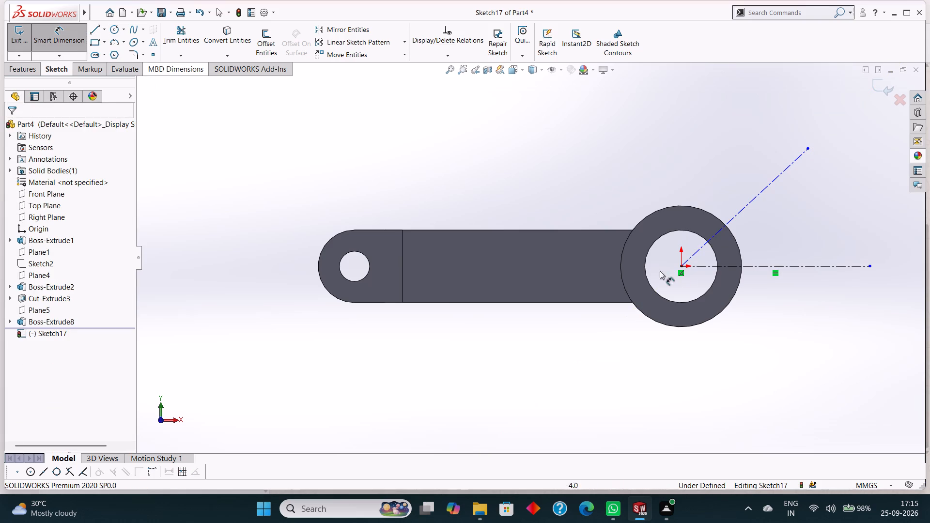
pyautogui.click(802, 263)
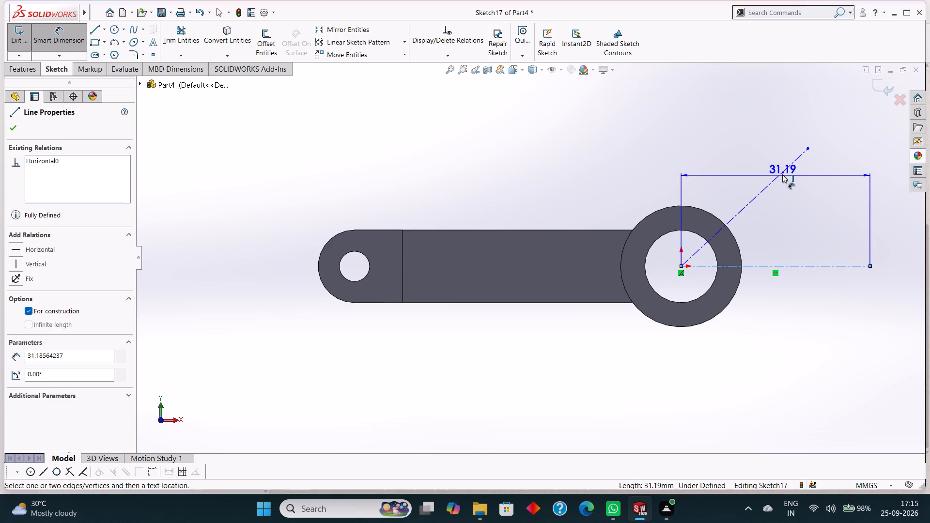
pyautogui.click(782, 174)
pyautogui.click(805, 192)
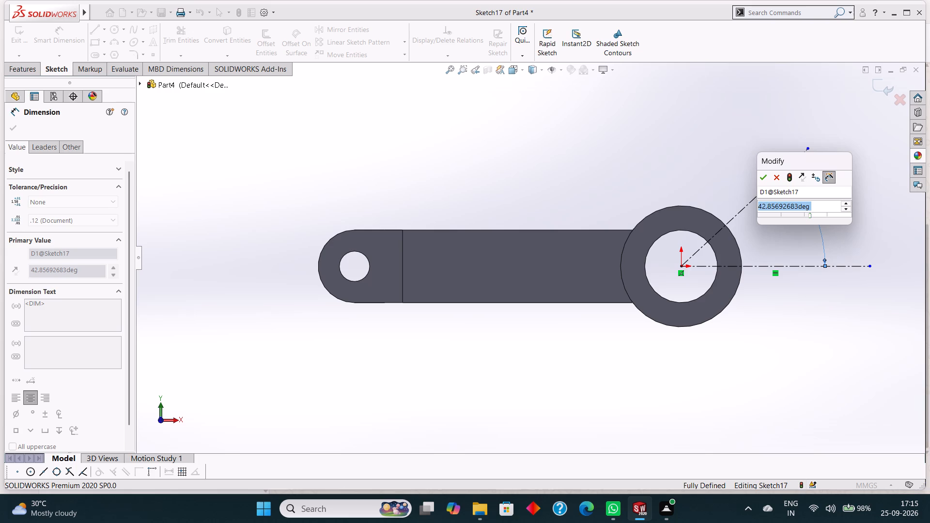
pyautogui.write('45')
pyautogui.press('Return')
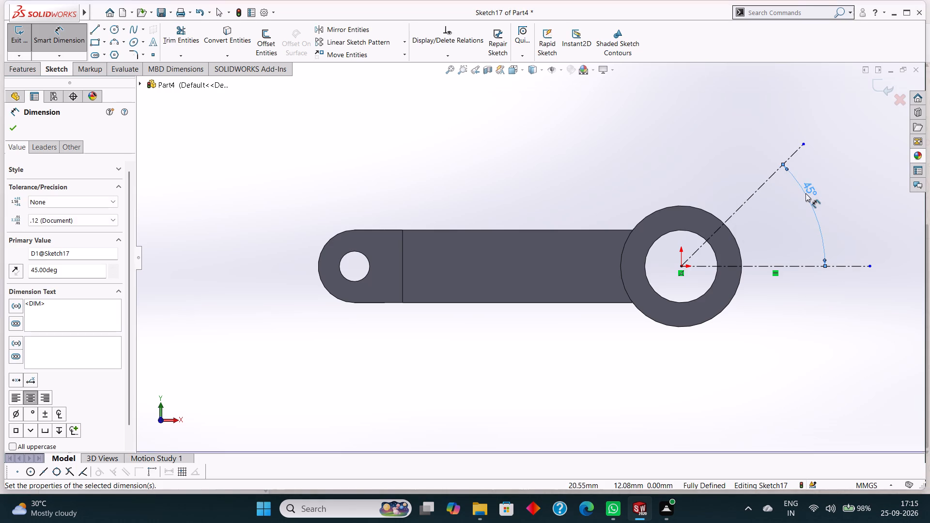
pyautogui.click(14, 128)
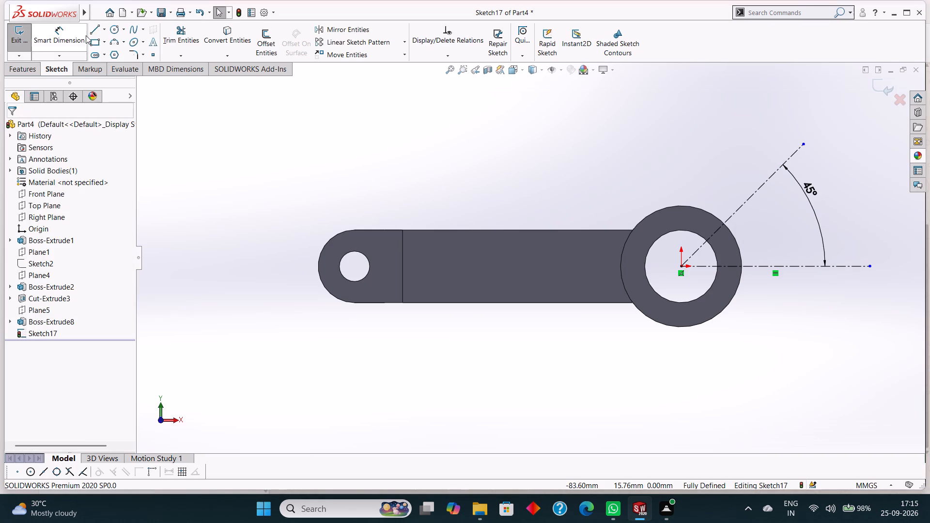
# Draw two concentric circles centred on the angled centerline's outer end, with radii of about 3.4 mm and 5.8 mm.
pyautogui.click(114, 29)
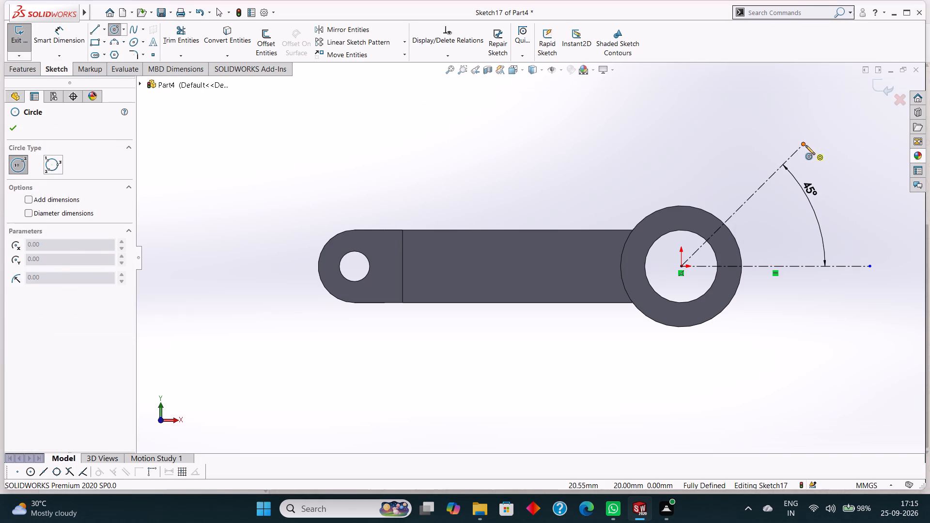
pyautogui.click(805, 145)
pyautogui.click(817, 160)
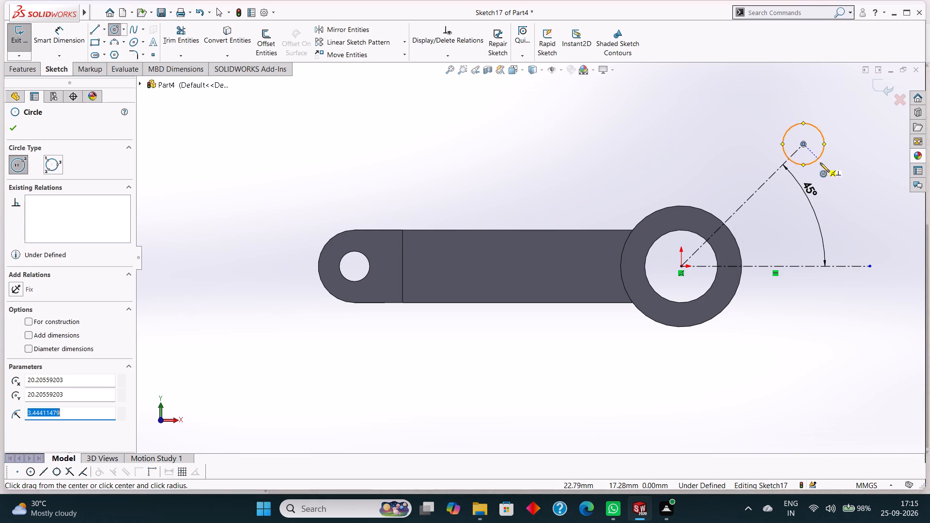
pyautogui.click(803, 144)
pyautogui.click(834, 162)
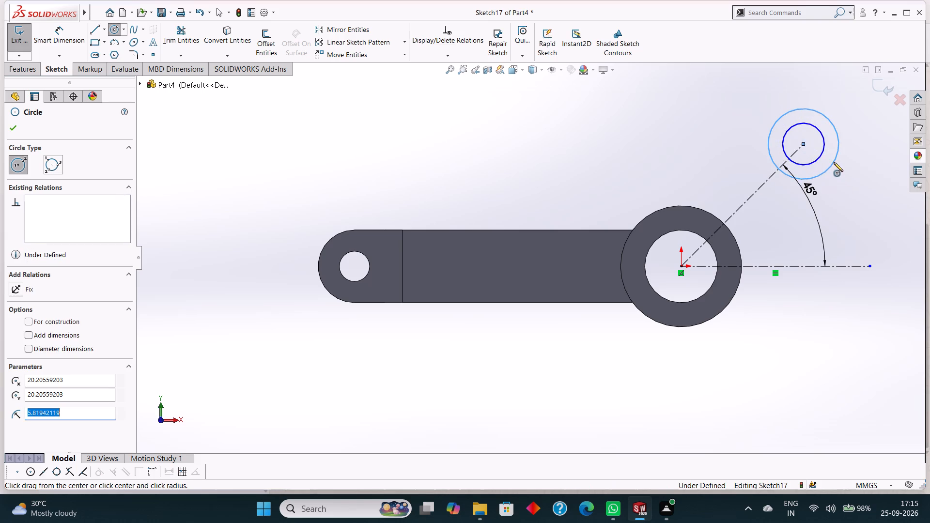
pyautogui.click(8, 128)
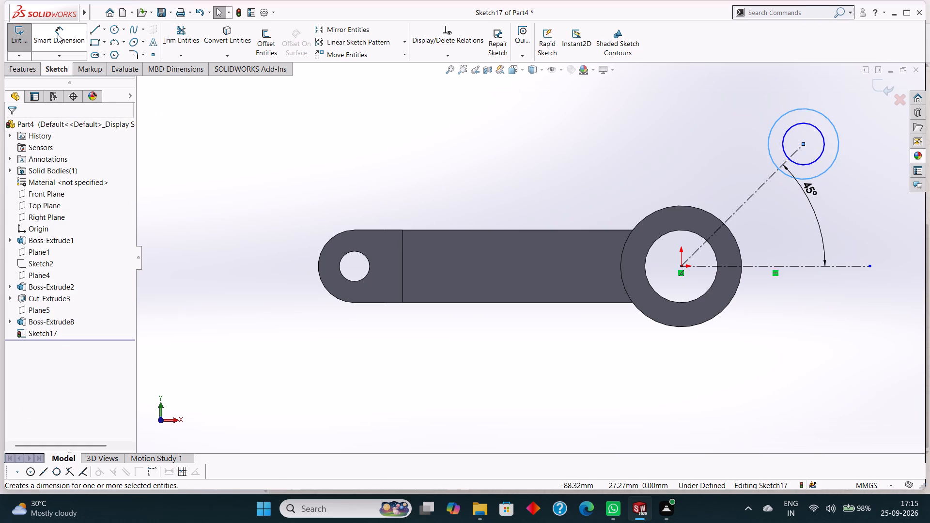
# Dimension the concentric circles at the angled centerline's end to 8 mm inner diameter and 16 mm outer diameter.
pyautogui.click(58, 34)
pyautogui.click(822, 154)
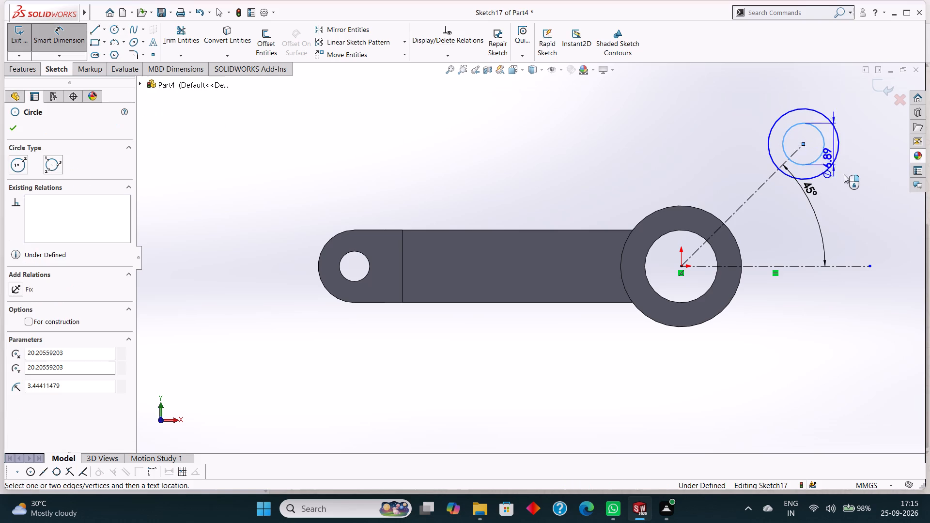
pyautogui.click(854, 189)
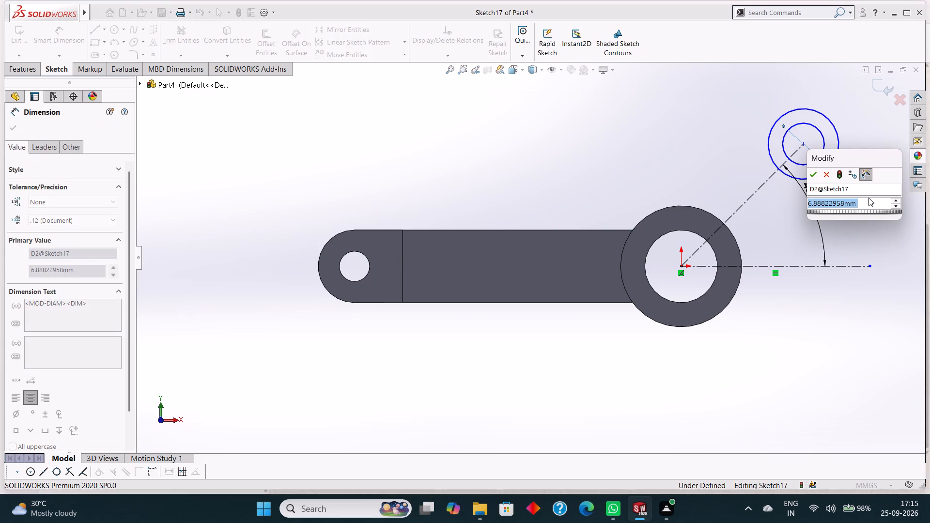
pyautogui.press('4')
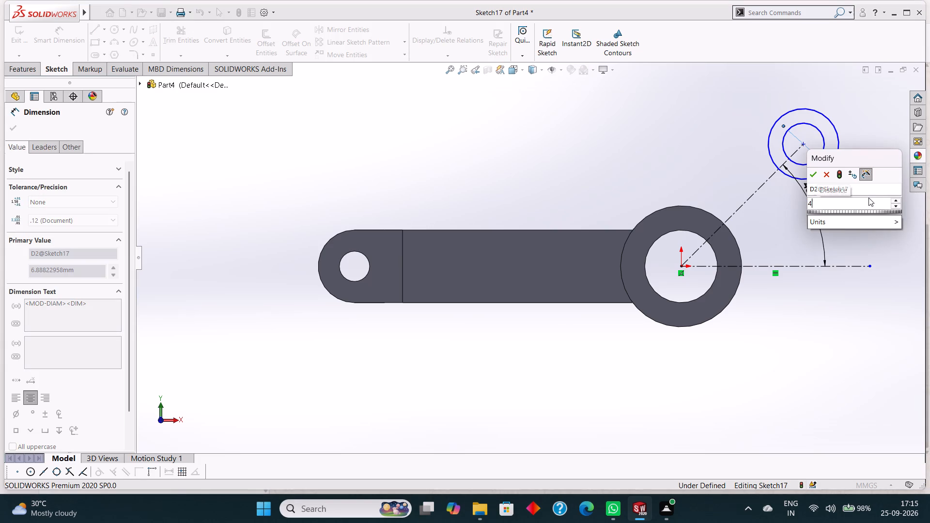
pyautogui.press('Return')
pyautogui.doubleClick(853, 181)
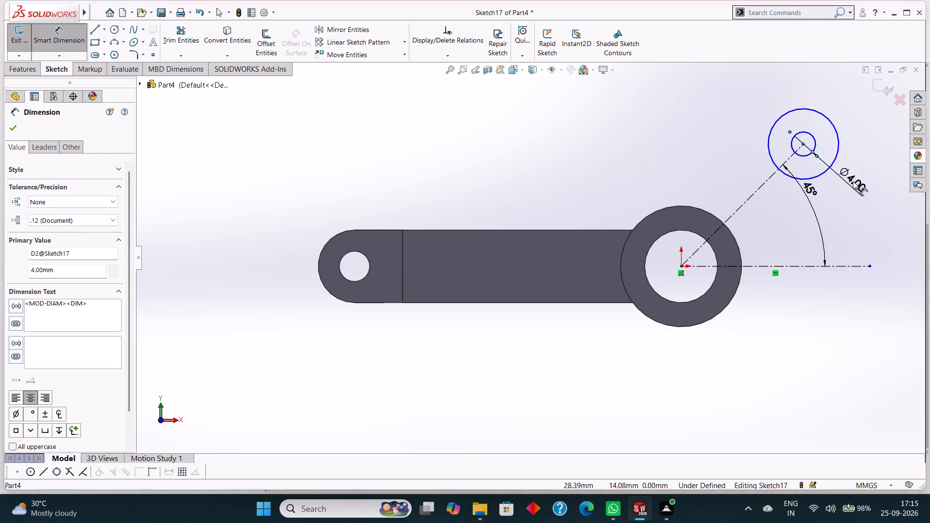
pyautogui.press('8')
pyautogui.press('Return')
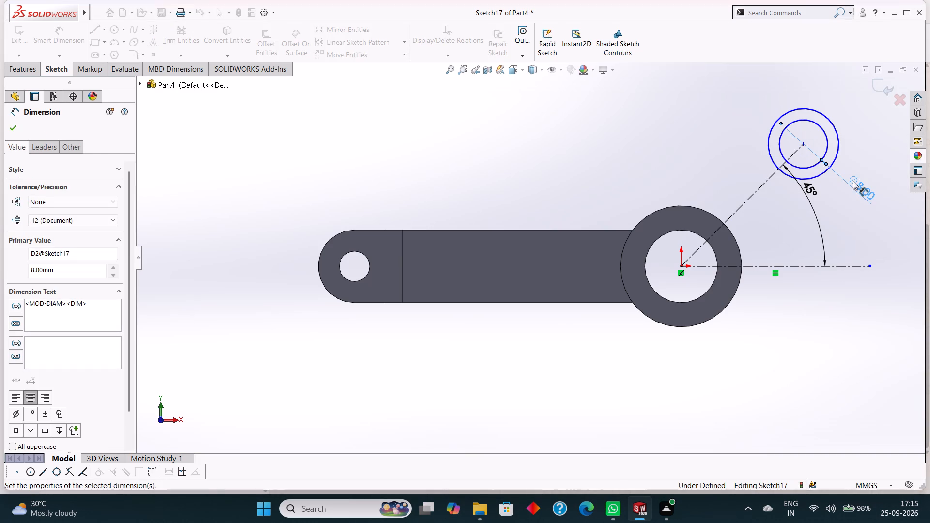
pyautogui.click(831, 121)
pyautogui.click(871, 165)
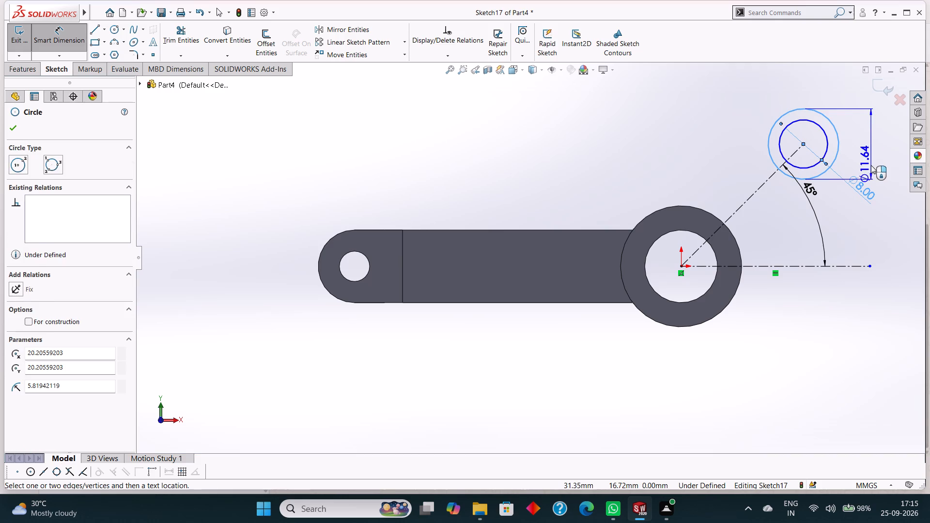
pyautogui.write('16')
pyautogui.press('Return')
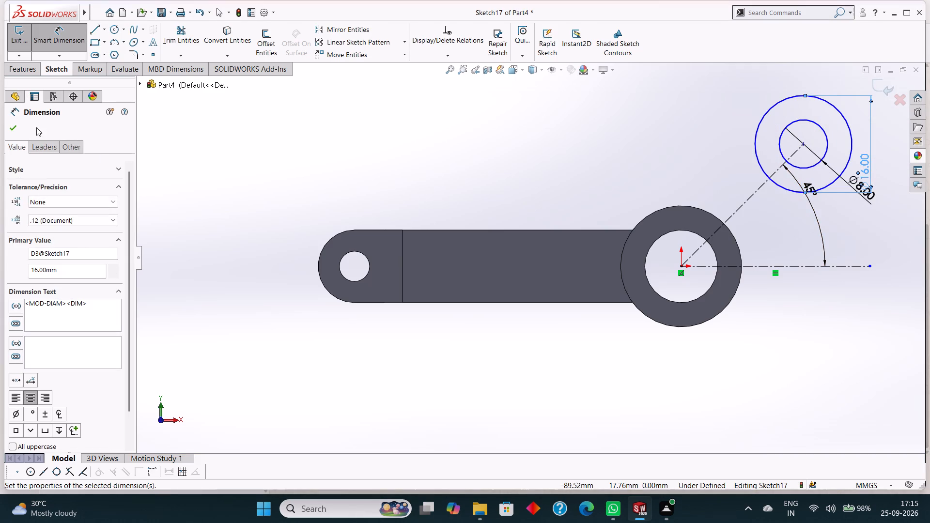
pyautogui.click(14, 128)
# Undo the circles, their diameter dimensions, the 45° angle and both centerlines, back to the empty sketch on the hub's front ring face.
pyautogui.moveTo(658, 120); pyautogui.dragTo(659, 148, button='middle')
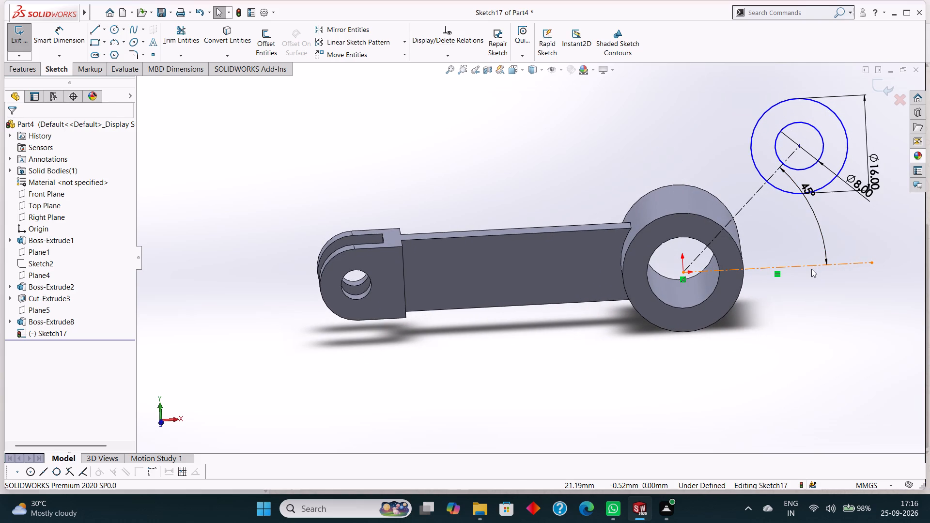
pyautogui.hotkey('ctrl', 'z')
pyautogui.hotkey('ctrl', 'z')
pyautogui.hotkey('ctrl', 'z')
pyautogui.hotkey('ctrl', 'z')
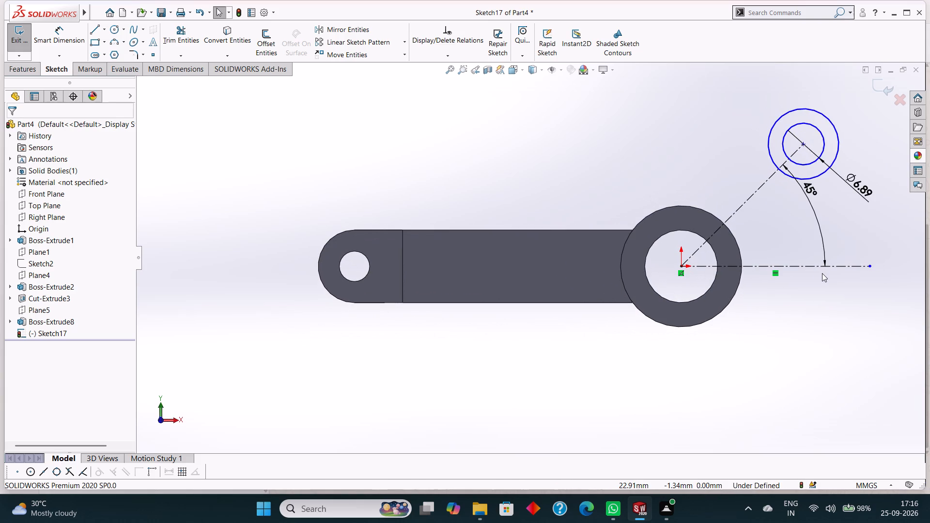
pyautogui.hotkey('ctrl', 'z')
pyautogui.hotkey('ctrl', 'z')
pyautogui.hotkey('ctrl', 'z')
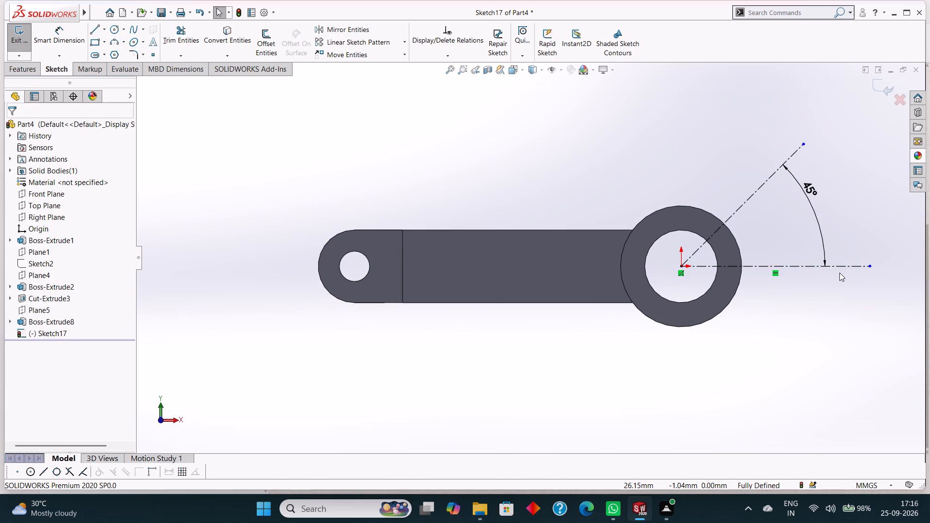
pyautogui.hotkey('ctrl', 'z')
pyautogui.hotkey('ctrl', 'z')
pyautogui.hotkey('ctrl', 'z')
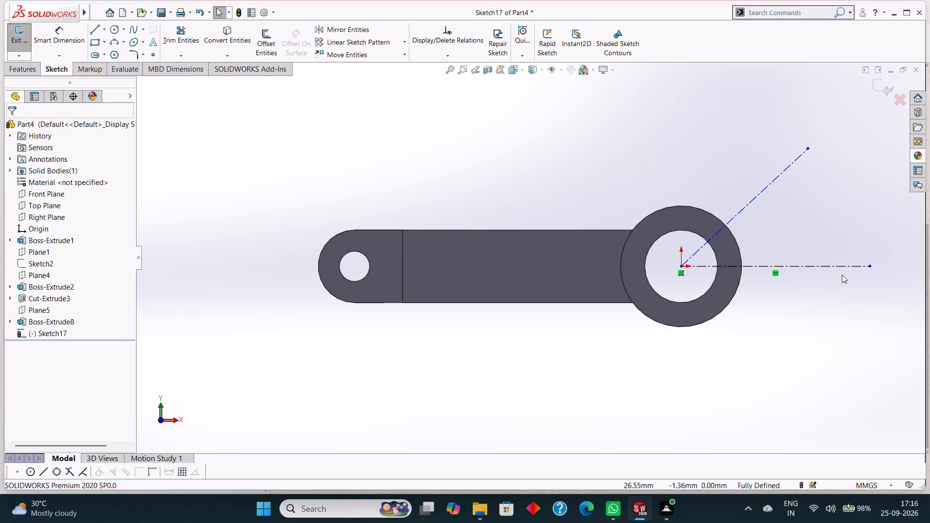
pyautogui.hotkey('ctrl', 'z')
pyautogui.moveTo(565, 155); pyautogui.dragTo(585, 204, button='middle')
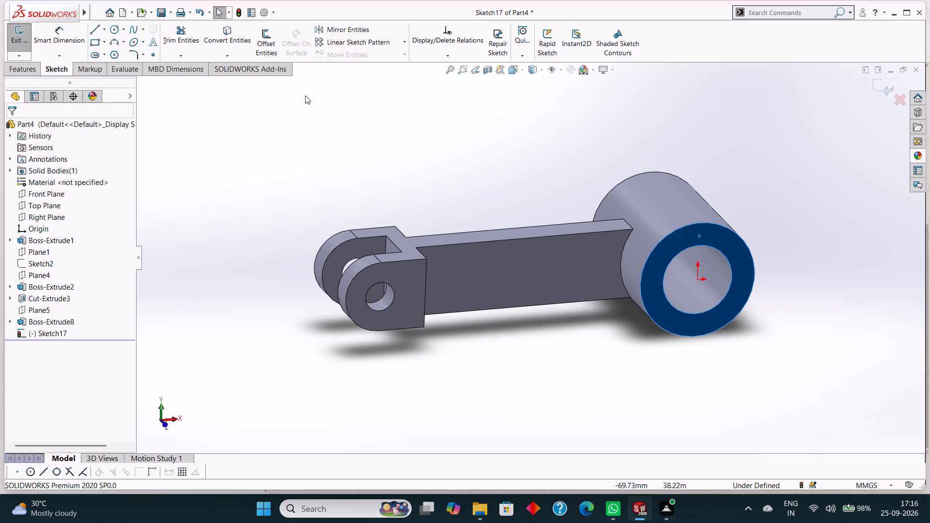
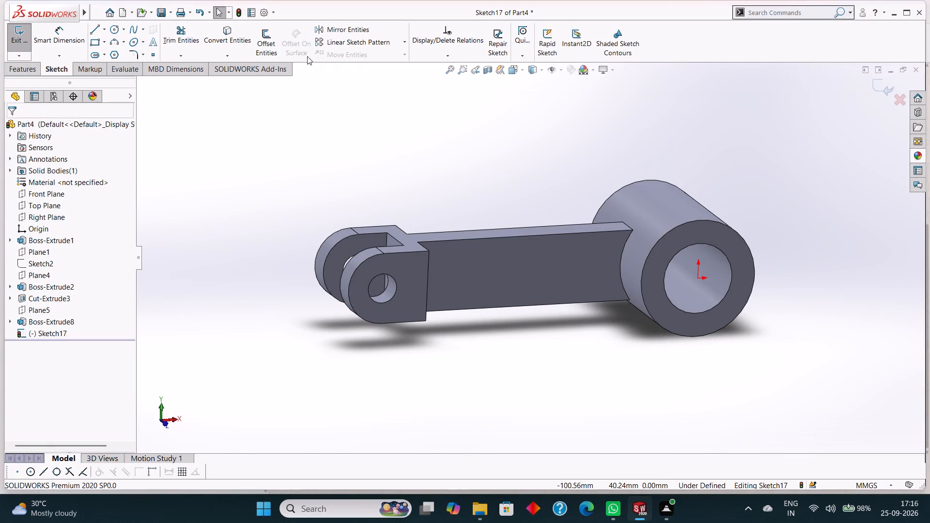
# Exit the empty sketch on the hub's front ring face.
pyautogui.click(32, 65)
pyautogui.click(47, 68)
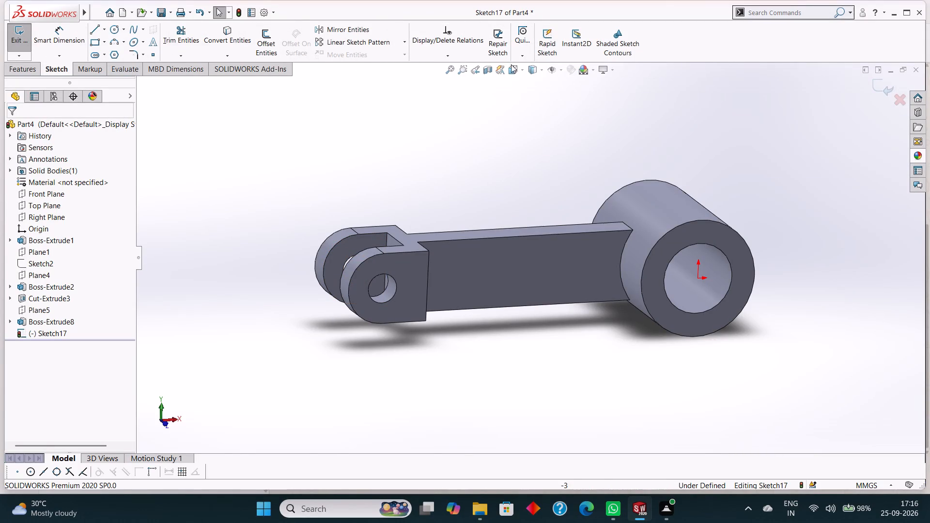
pyautogui.click(29, 71)
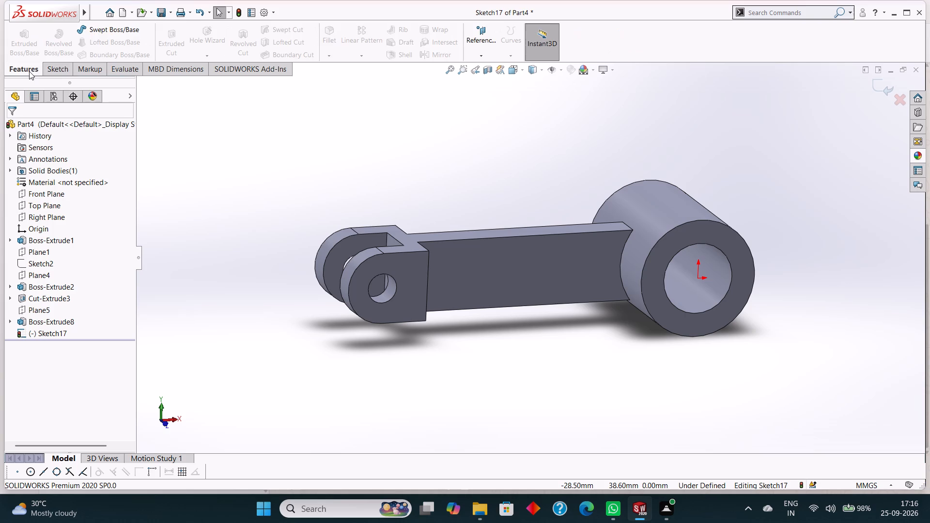
pyautogui.click(477, 57)
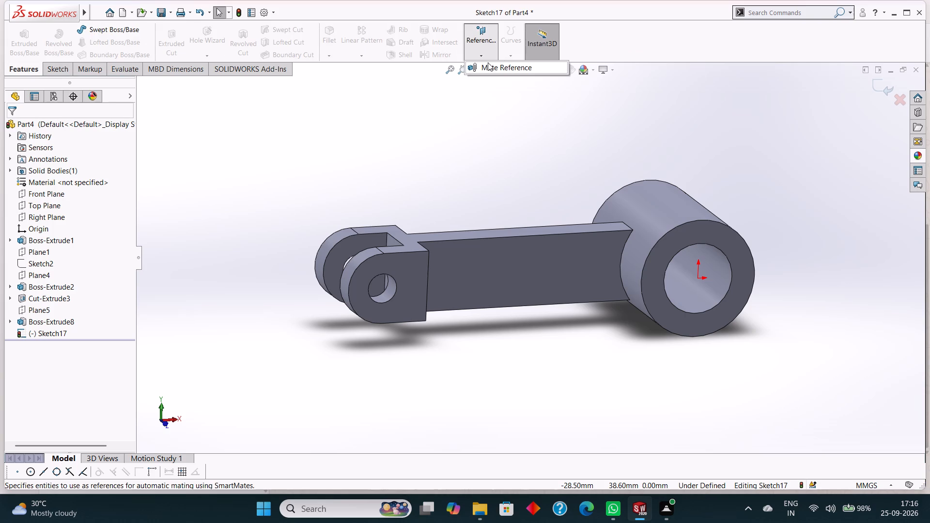
pyautogui.click(66, 69)
pyautogui.click(15, 38)
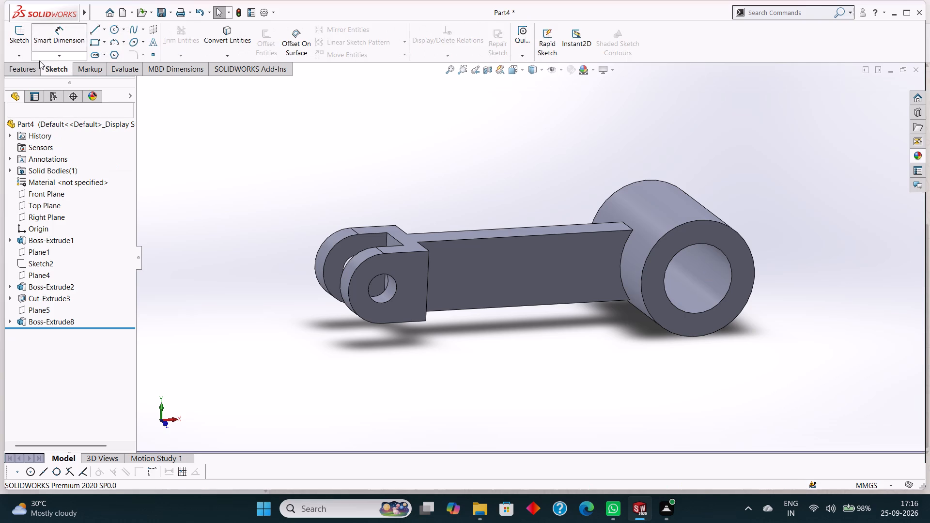
# Create a reference plane offset 12.5 mm from the Front Plane, through the hub.
pyautogui.click(21, 70)
pyautogui.click(485, 56)
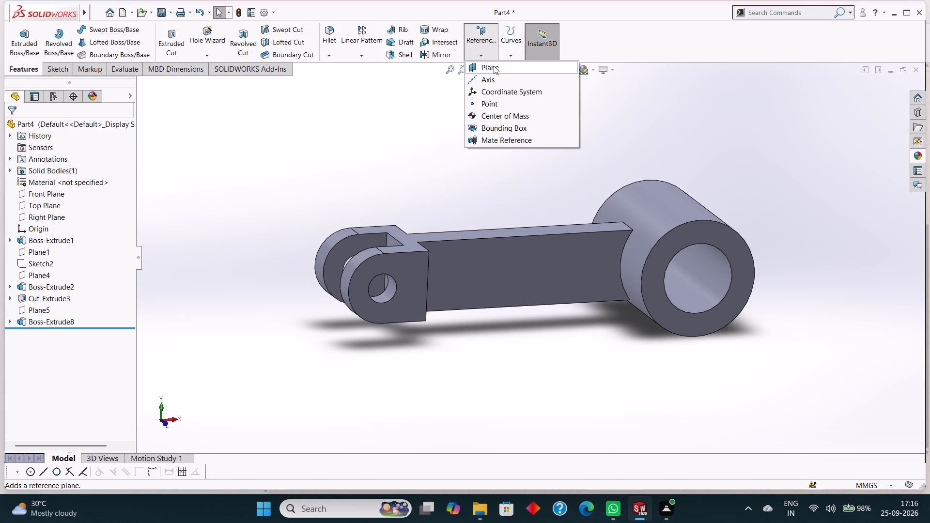
pyautogui.click(494, 66)
pyautogui.click(143, 84)
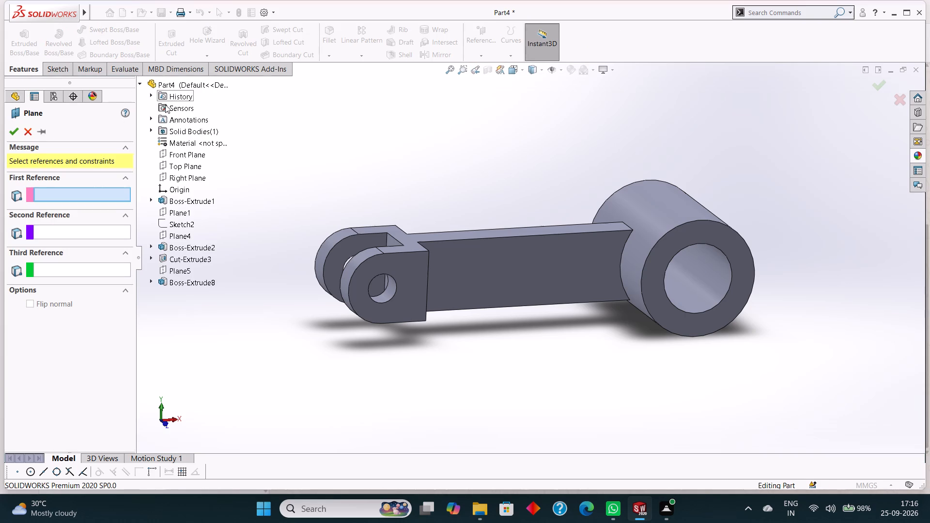
pyautogui.click(180, 153)
pyautogui.moveTo(448, 128); pyautogui.dragTo(449, 131, button='middle')
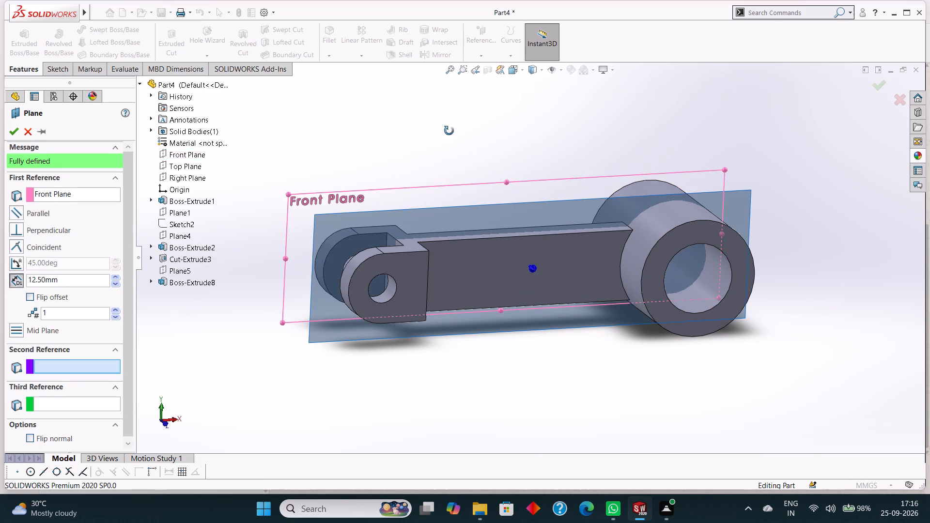
pyautogui.moveTo(449, 131); pyautogui.dragTo(453, 198, button='middle')
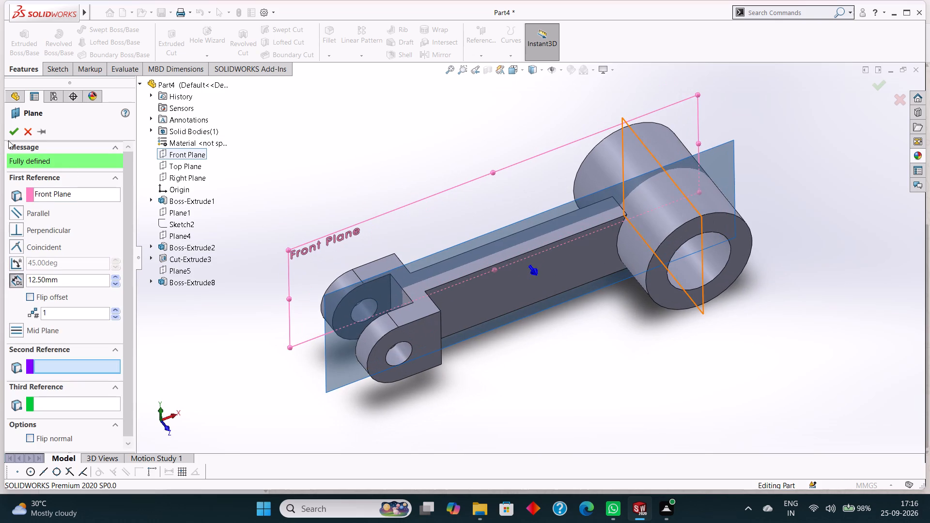
pyautogui.click(11, 136)
pyautogui.click(808, 167)
# Start a sketch on the new offset plane and draw a horizontal centerline from the hub centre outward, away from the existing arm.
pyautogui.click(707, 150)
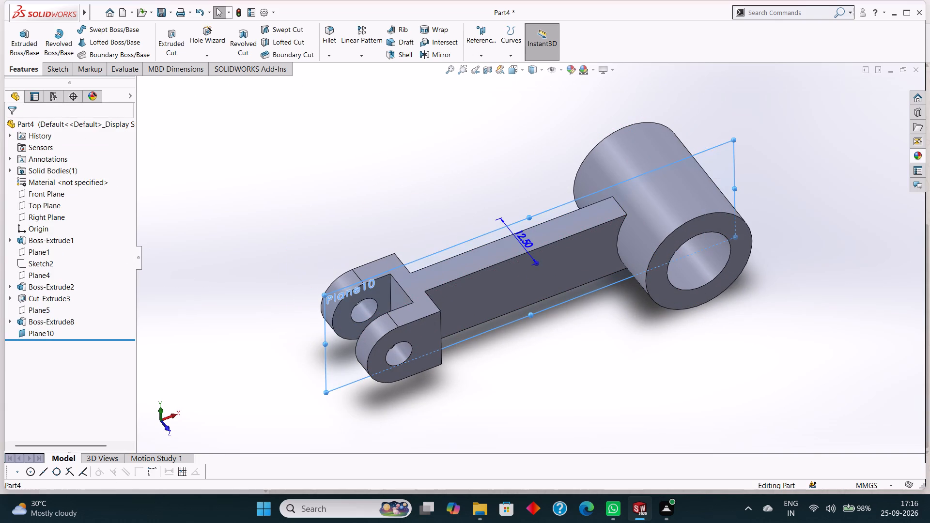
pyautogui.hotkey('ctrl', '8')
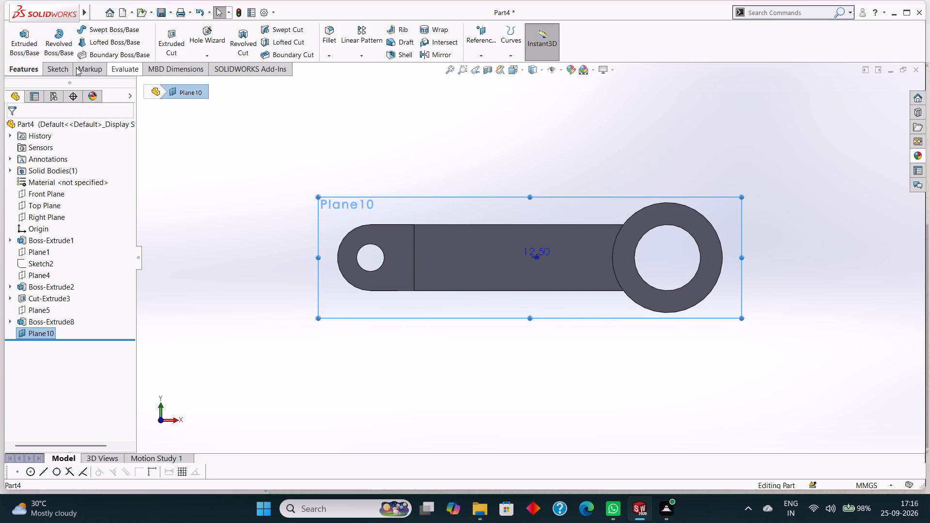
pyautogui.click(63, 69)
pyautogui.click(107, 27)
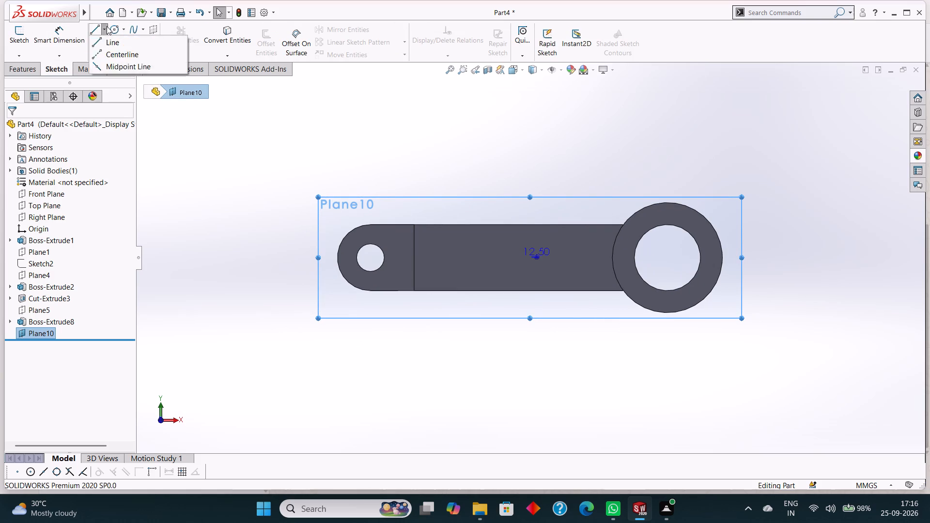
pyautogui.click(114, 55)
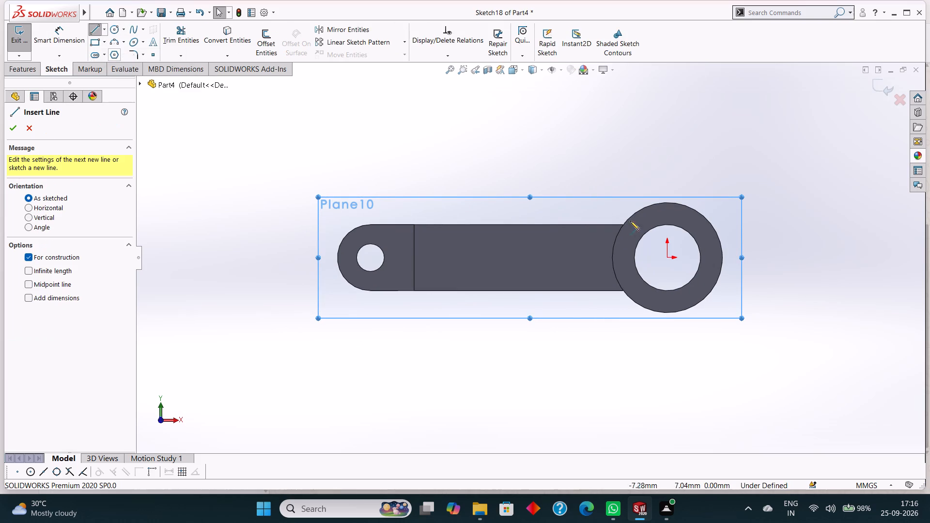
pyautogui.click(668, 257)
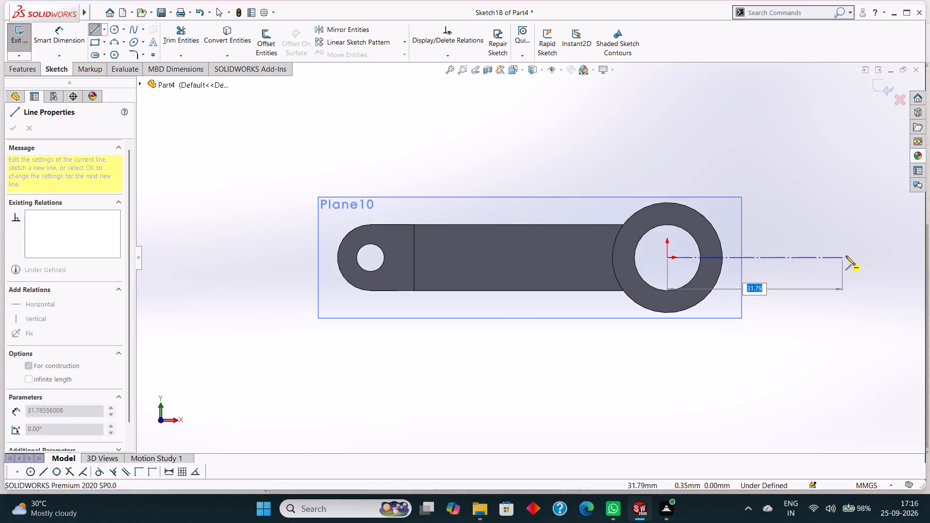
pyautogui.click(857, 256)
pyautogui.rightClick(867, 289)
pyautogui.click(875, 294)
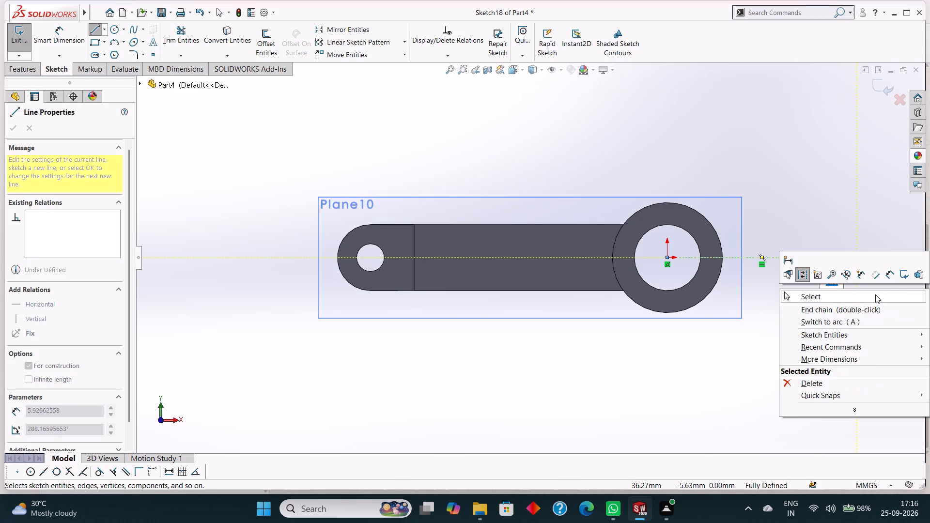
# Draw an angled centerline about 38 mm long from the hub centre, rising at 45° away from the existing arm.
pyautogui.click(103, 31)
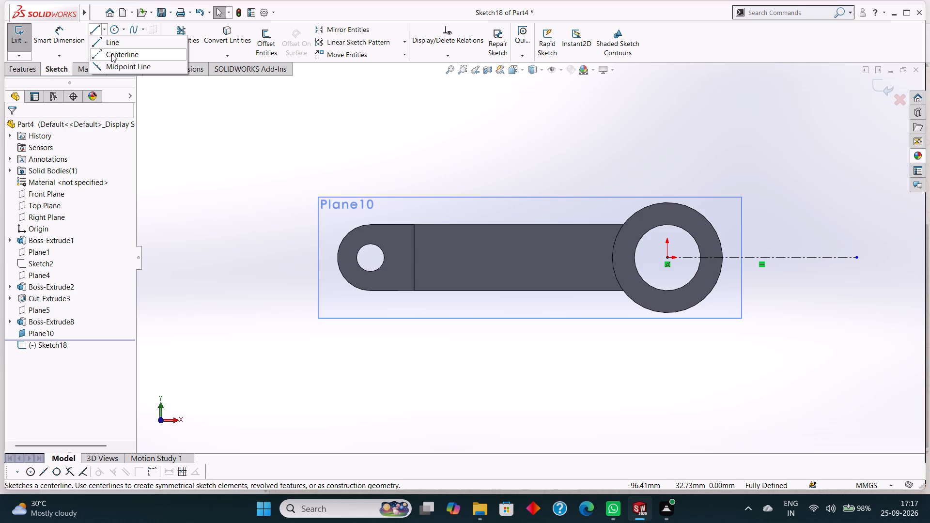
pyautogui.click(111, 54)
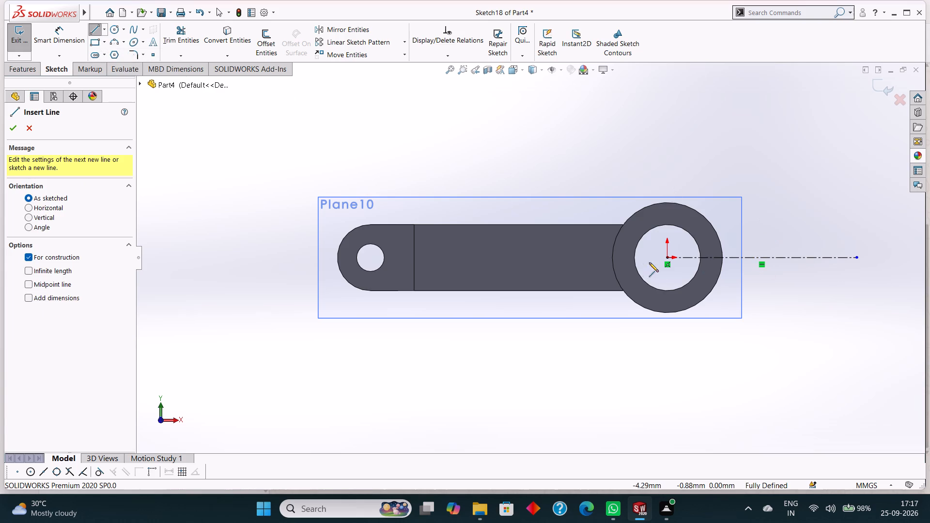
pyautogui.click(666, 257)
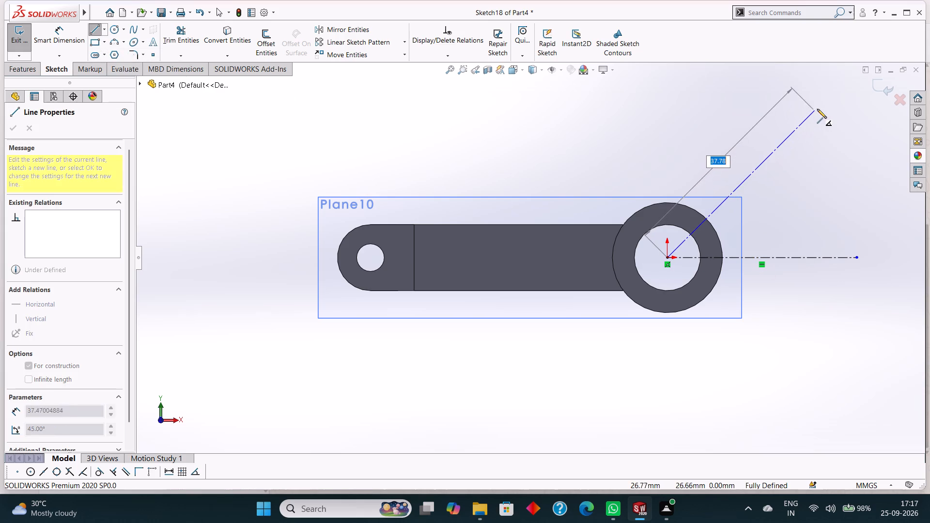
pyautogui.click(818, 108)
pyautogui.rightClick(828, 138)
pyautogui.click(850, 149)
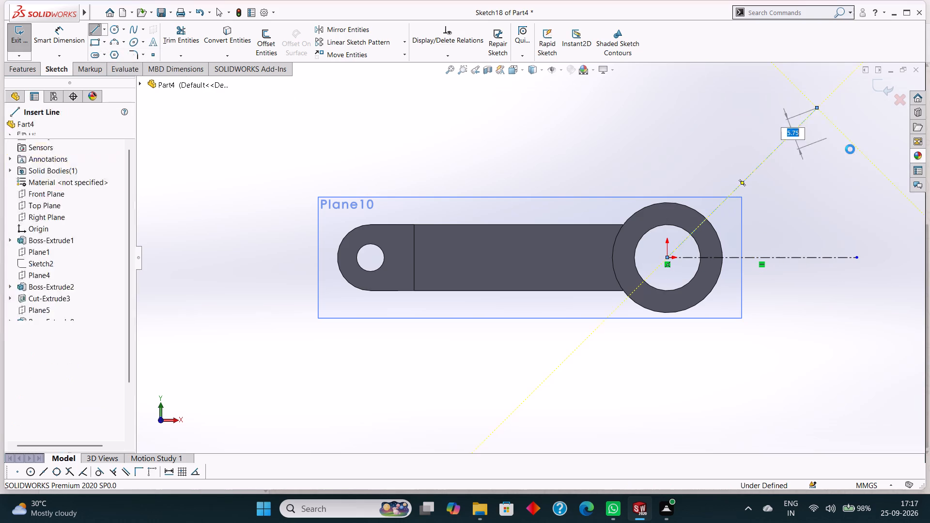
# Dimension the angle between the horizontal and angled centerlines at 45°.
pyautogui.click(58, 35)
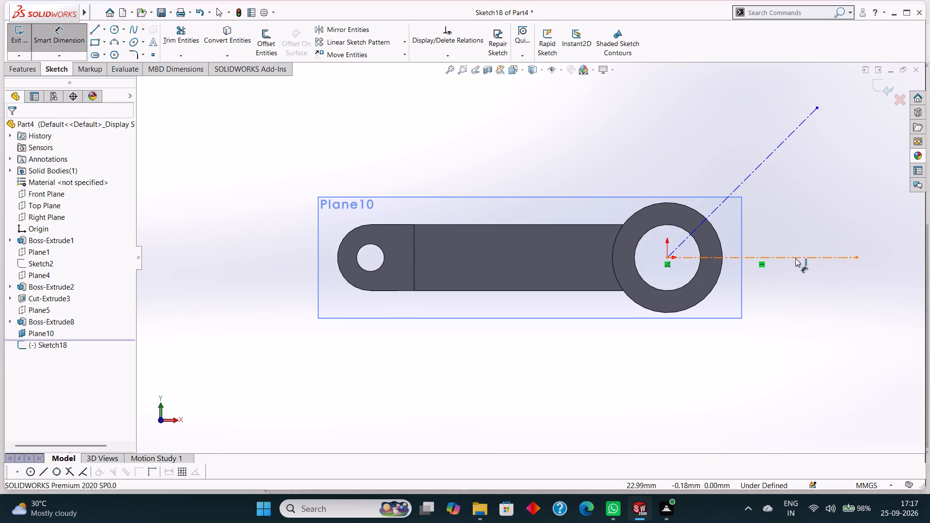
pyautogui.click(795, 258)
pyautogui.click(784, 139)
pyautogui.click(821, 177)
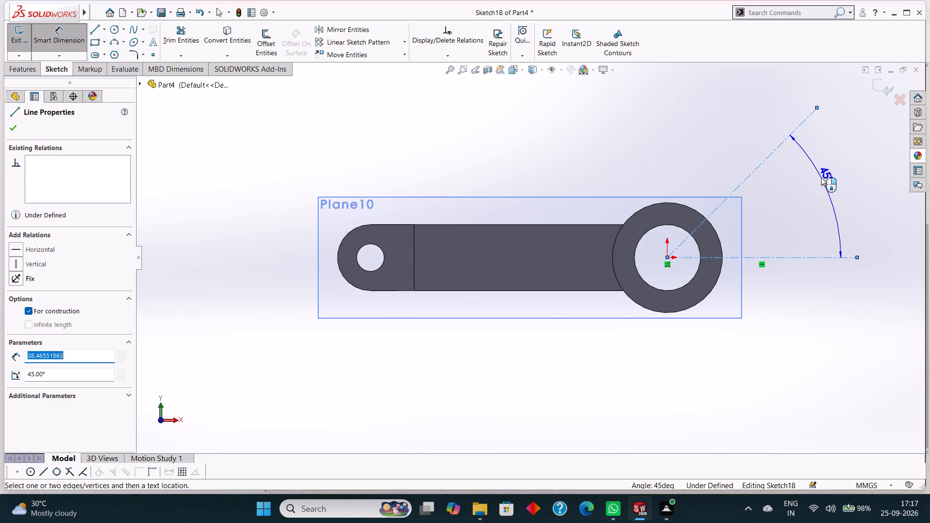
pyautogui.click(779, 165)
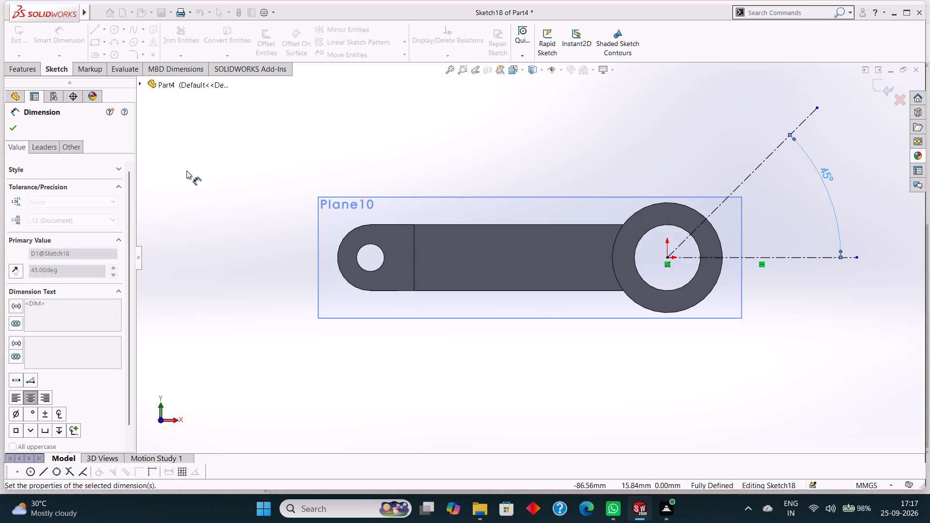
pyautogui.click(13, 131)
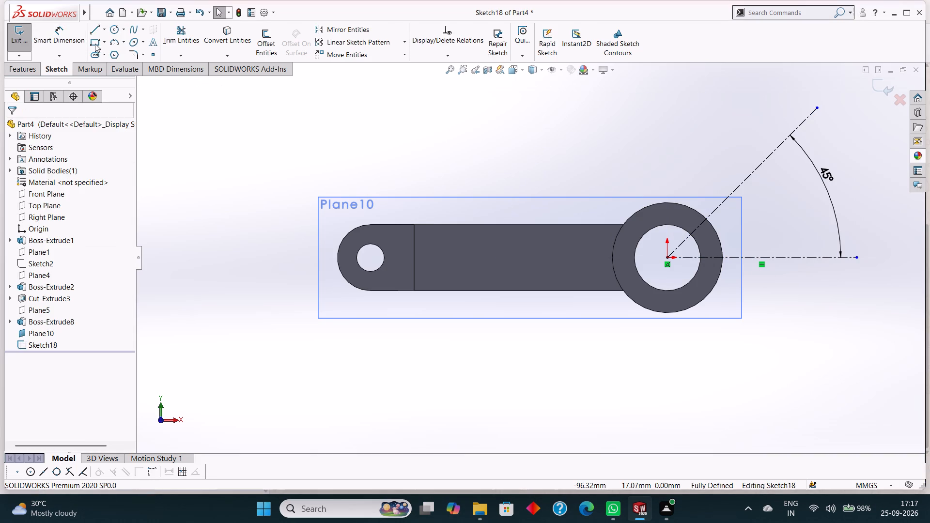
# Dimension the distance from the hub centre to the angled centerline's outer end as 40 mm.
pyautogui.click(109, 29)
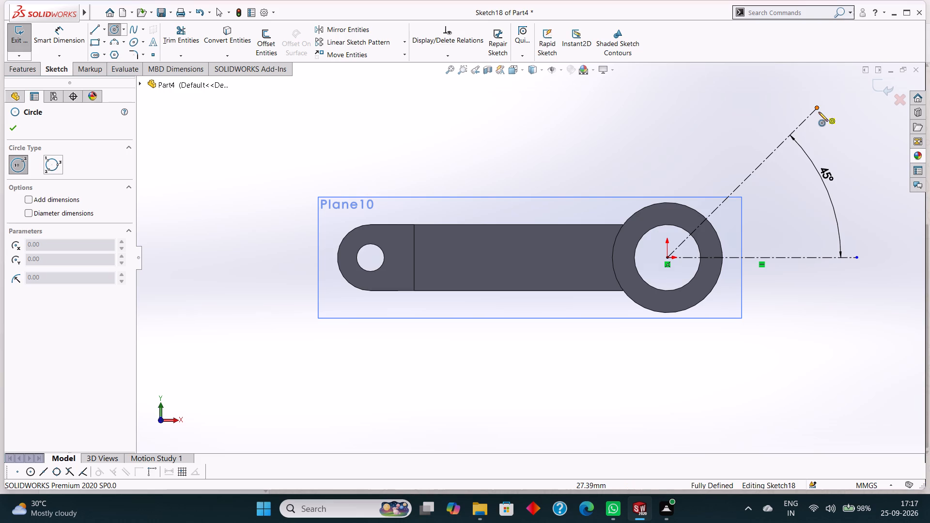
pyautogui.press('Escape')
pyautogui.click(53, 43)
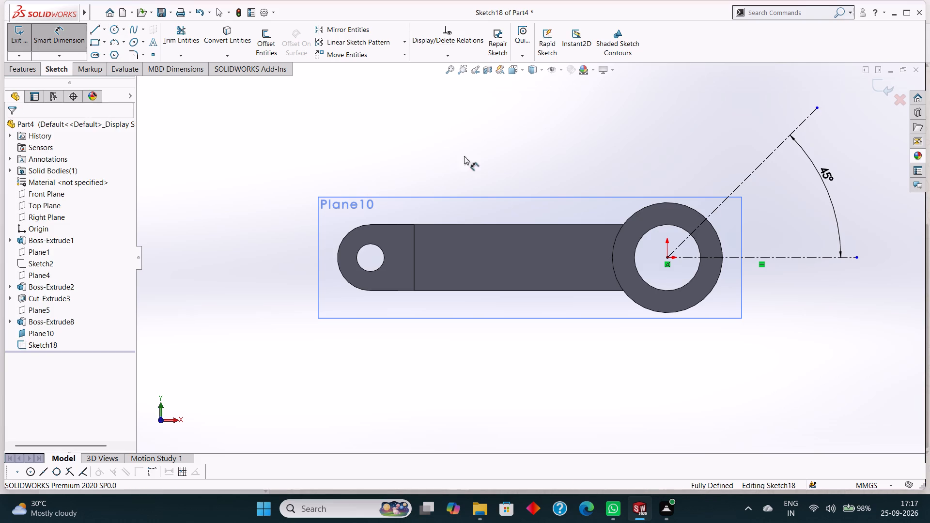
pyautogui.click(669, 255)
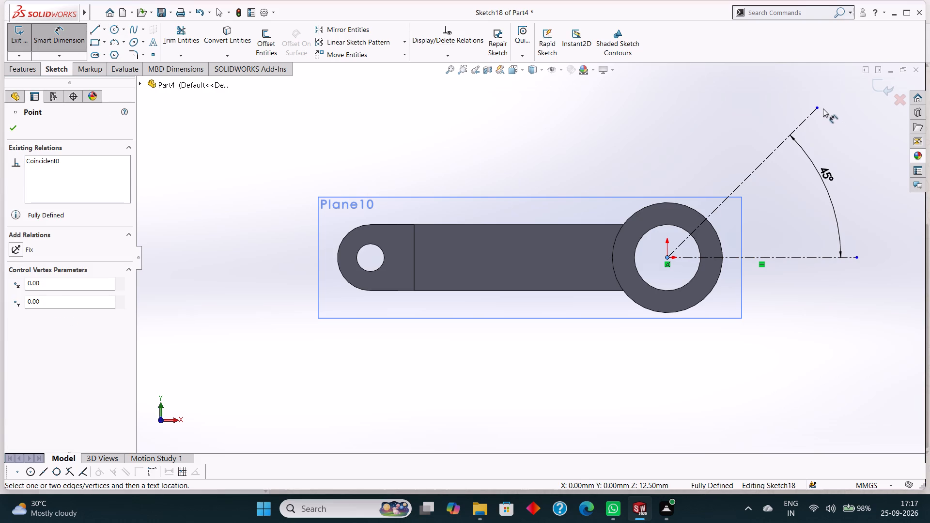
pyautogui.click(818, 107)
pyautogui.click(761, 111)
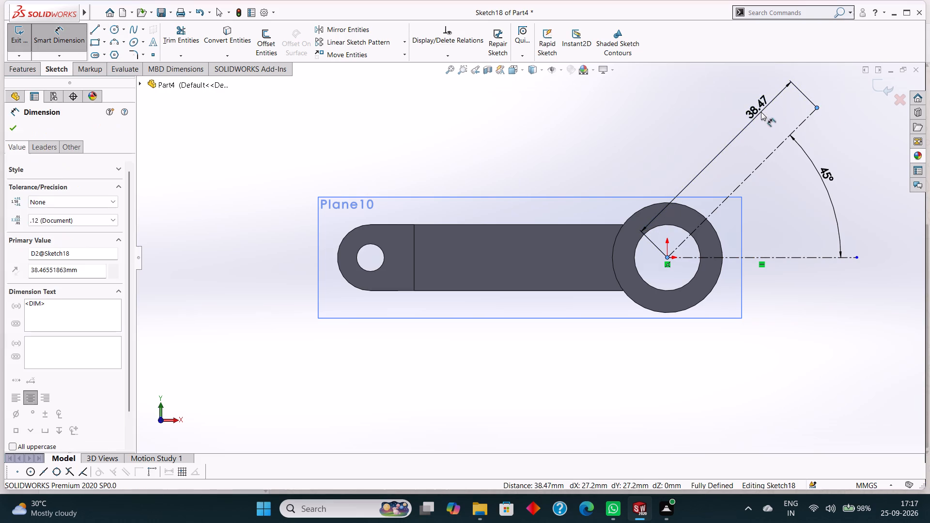
pyautogui.write('40')
pyautogui.press('Return')
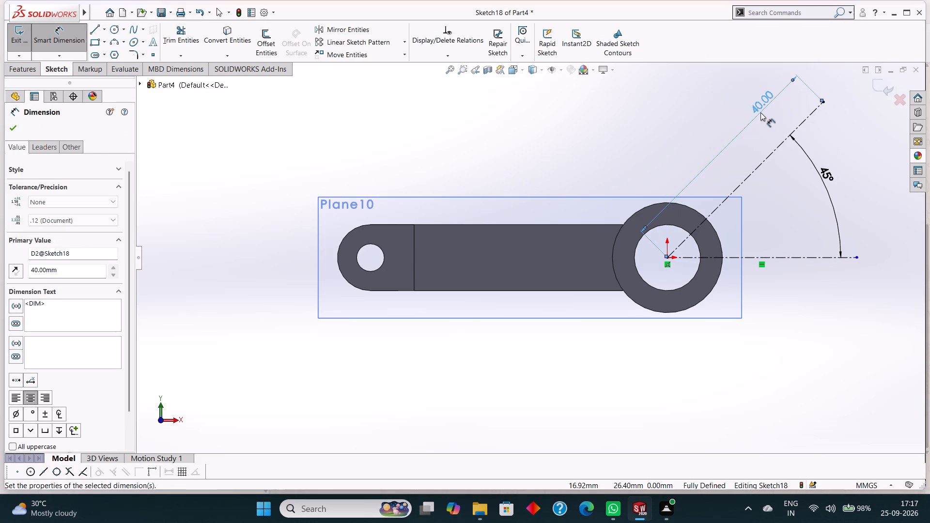
pyautogui.click(15, 121)
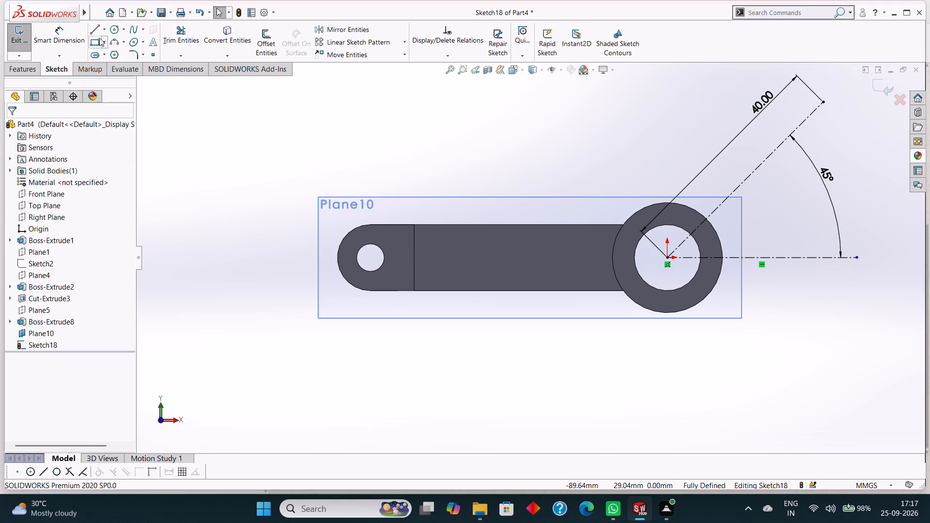
# Draw two concentric circles centred on the angled centerline's outer end, with radii of about 4.6 mm and 7.4 mm.
pyautogui.click(120, 26)
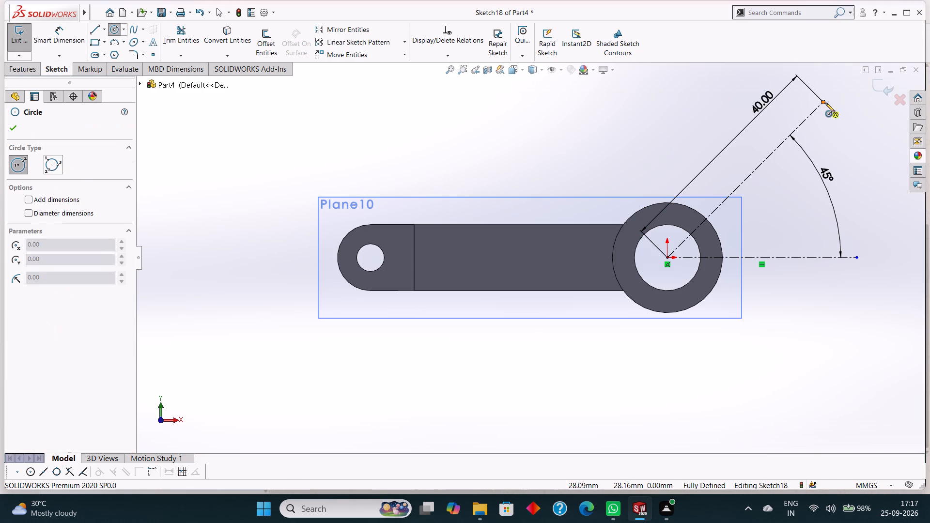
pyautogui.click(824, 102)
pyautogui.click(842, 119)
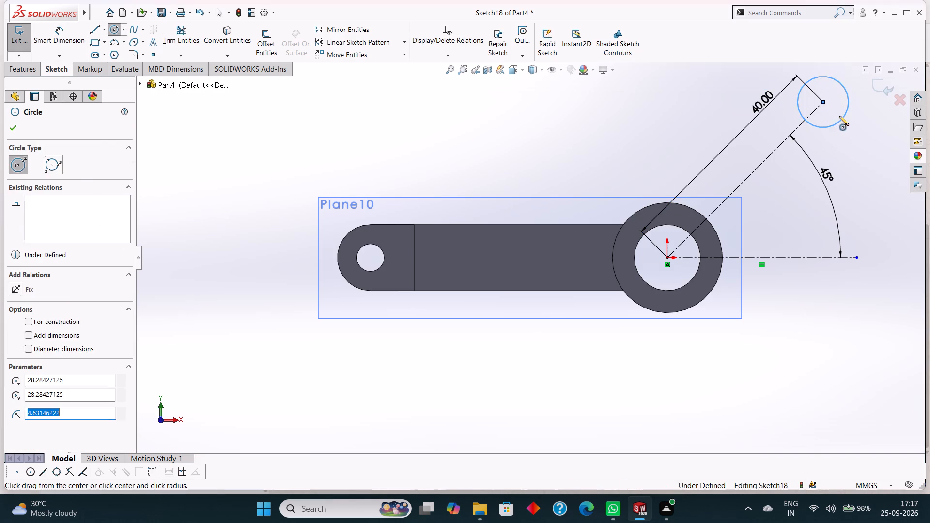
pyautogui.click(823, 102)
pyautogui.click(852, 131)
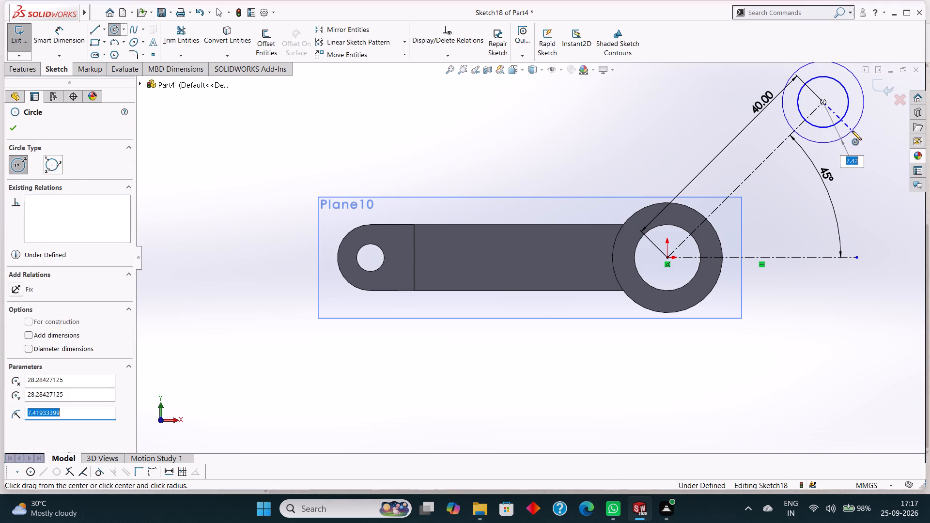
pyautogui.click(8, 129)
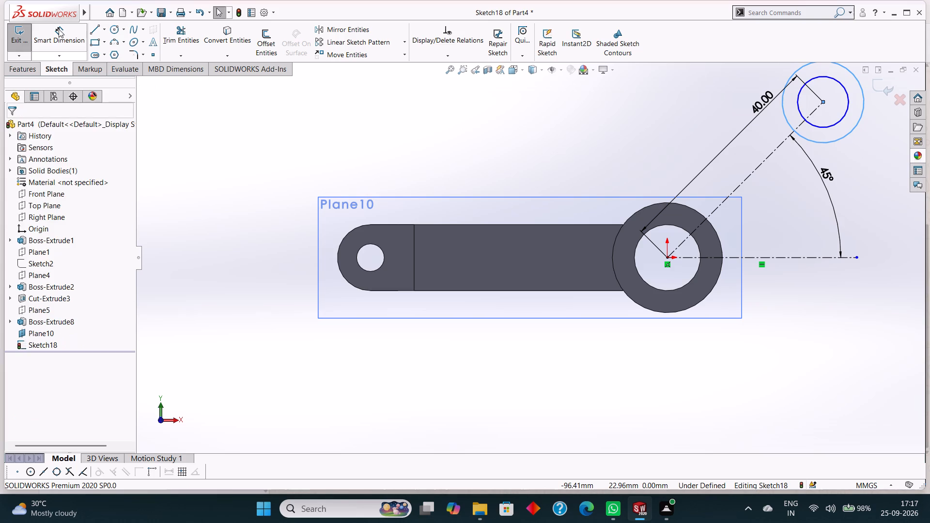
# Dimension the outer concentric circle at the angled centerline's end to a 16 mm diameter.
pyautogui.click(59, 29)
pyautogui.scroll(3, 355, 137)
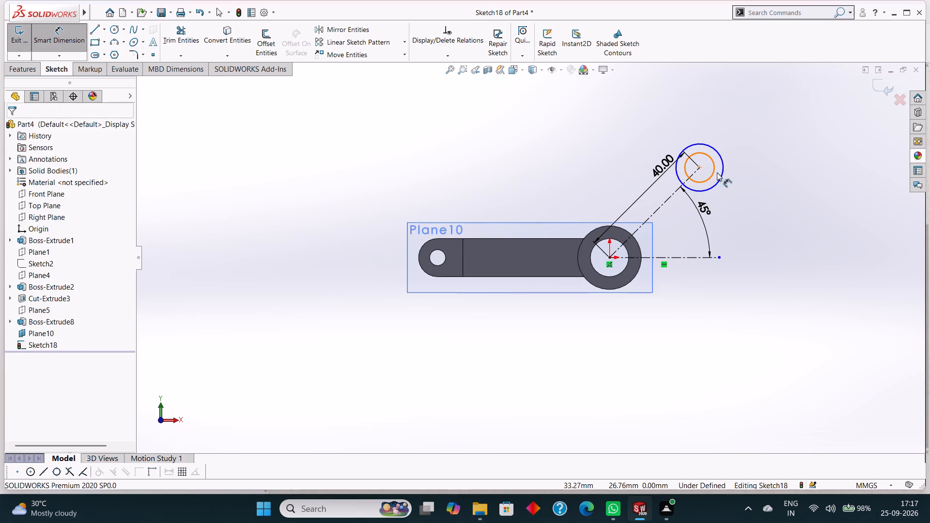
pyautogui.click(723, 172)
pyautogui.click(755, 184)
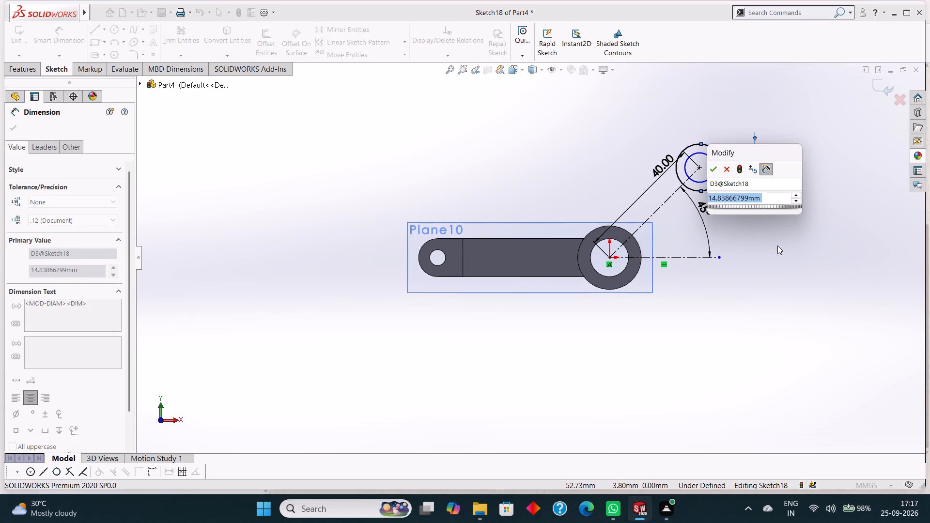
pyautogui.press('1')
pyautogui.press('6')
pyautogui.press('Return')
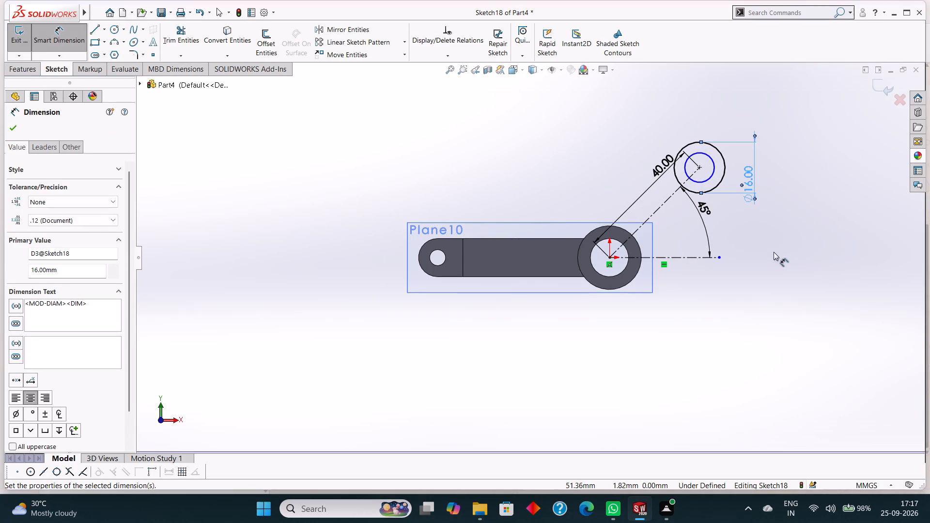
# Dimension the inner concentric circle at the angled centerline's end to an 8 mm diameter.
pyautogui.click(715, 162)
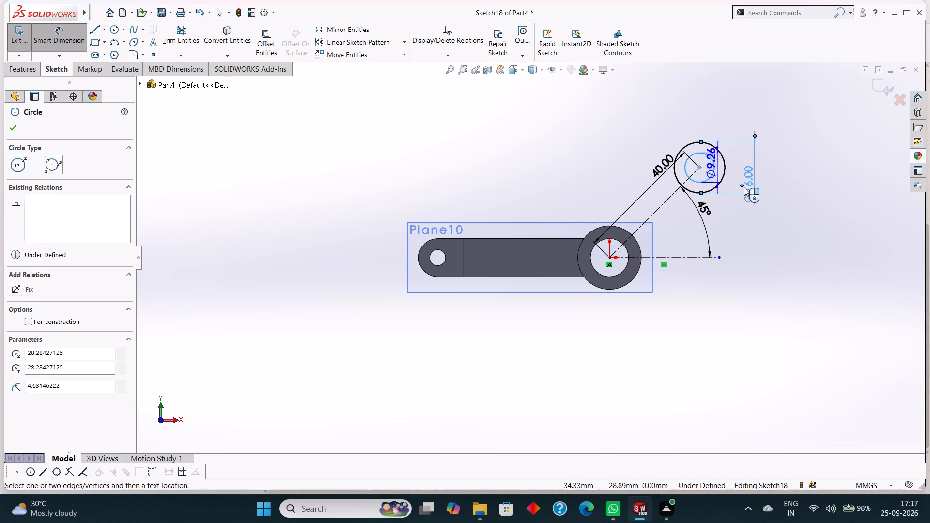
pyautogui.click(755, 232)
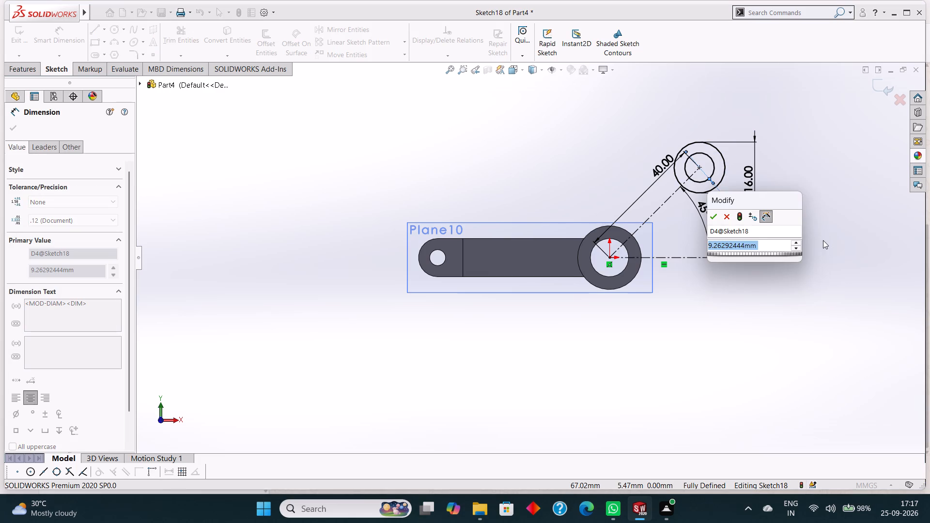
pyautogui.press('8')
pyautogui.press('Return')
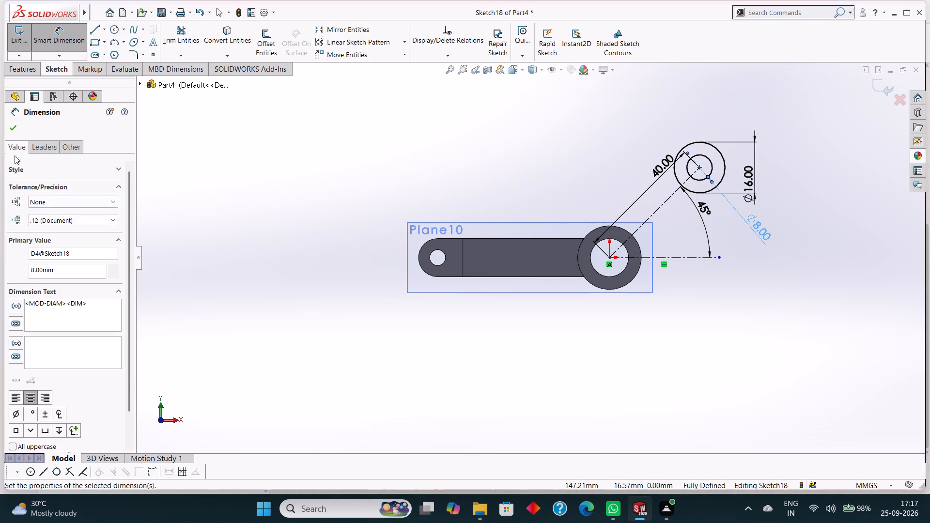
pyautogui.click(12, 134)
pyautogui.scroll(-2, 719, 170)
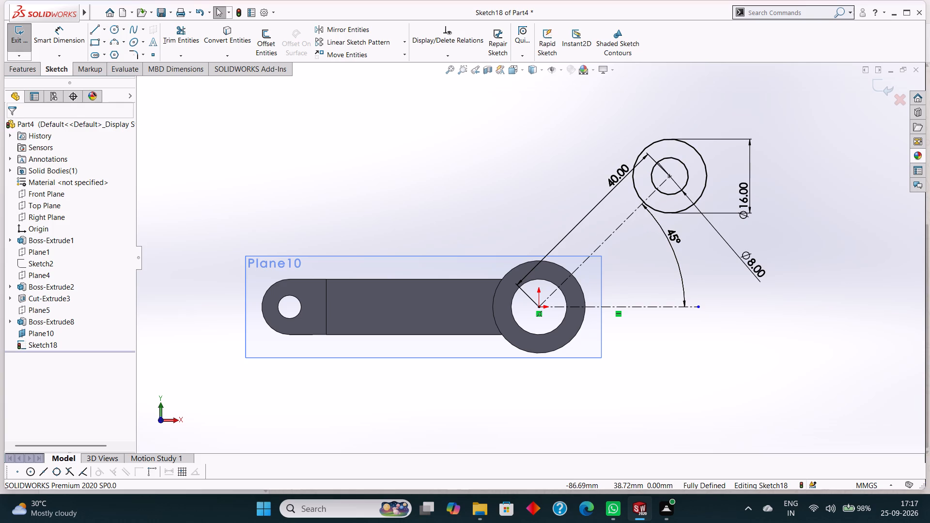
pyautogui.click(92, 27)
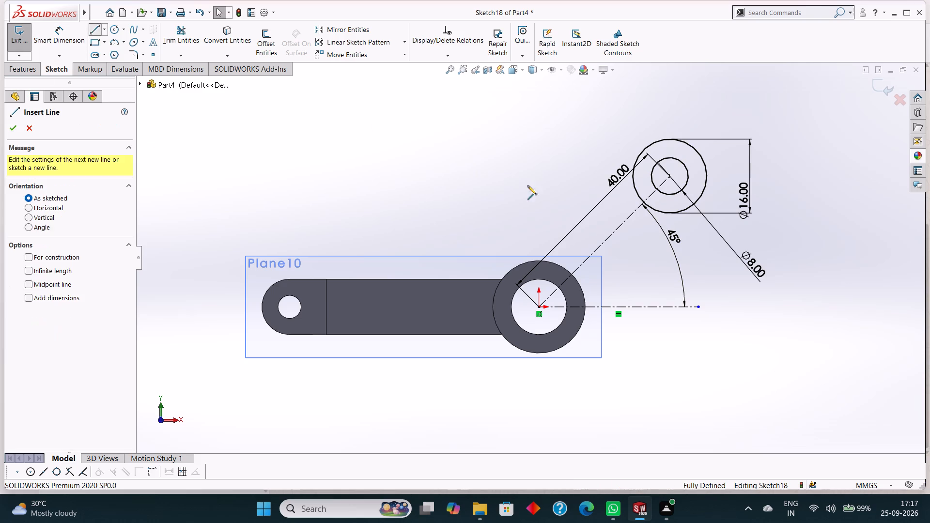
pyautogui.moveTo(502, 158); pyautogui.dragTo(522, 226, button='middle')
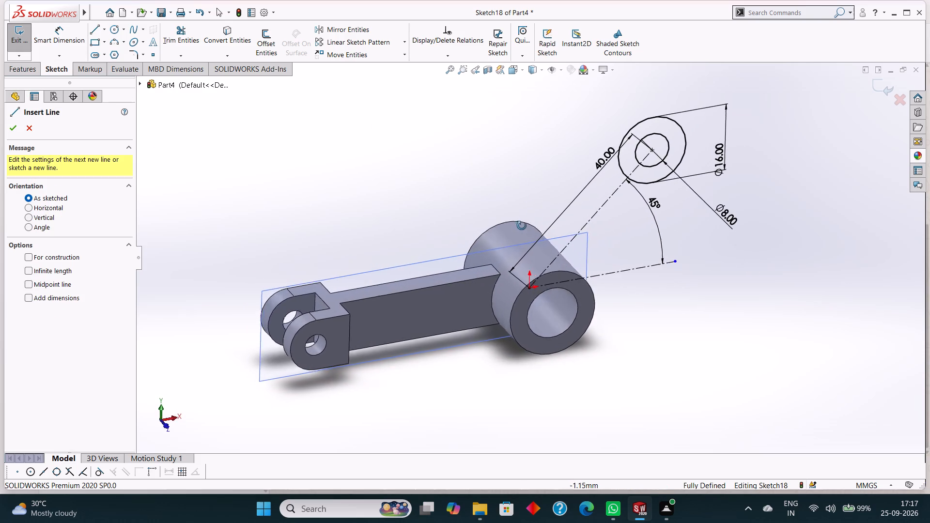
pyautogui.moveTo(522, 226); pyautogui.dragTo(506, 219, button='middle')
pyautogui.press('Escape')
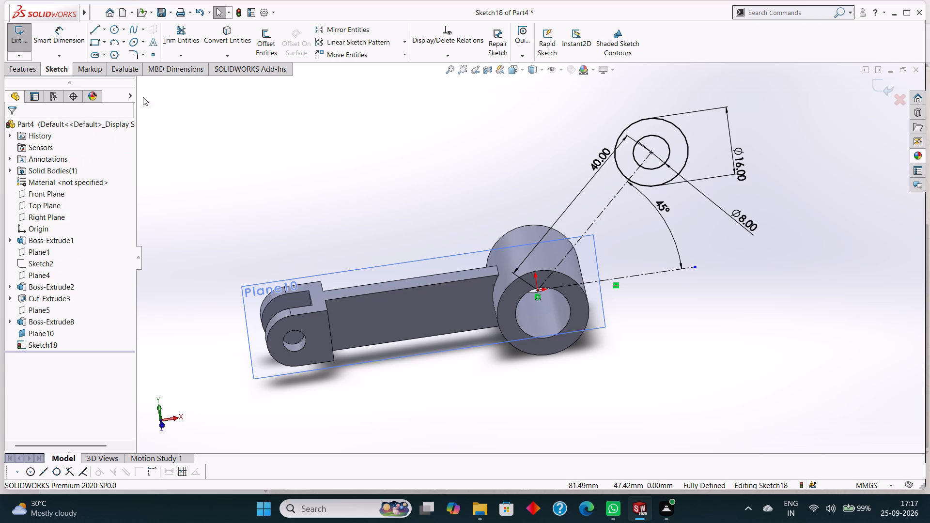
# Extrude the two concentric circles as a Mid Plane boss 10 mm deep with merged result.
pyautogui.click(21, 68)
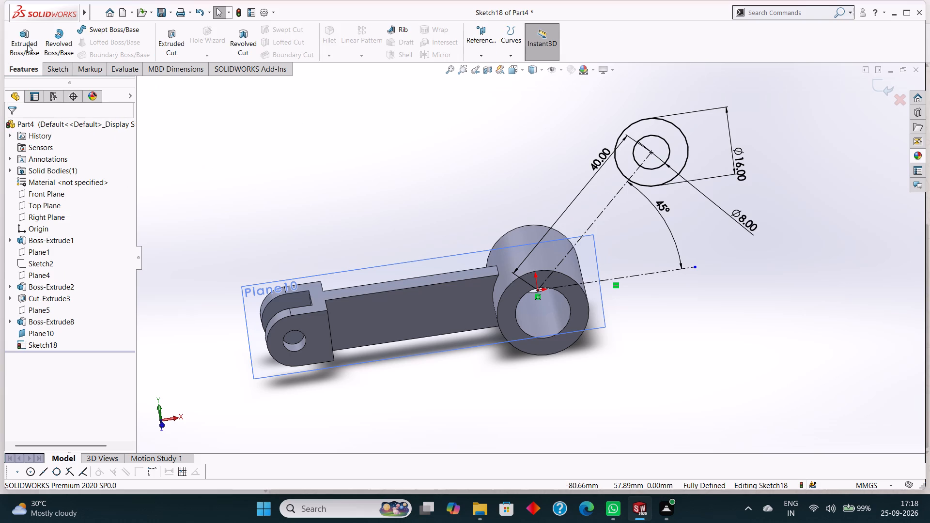
pyautogui.click(27, 45)
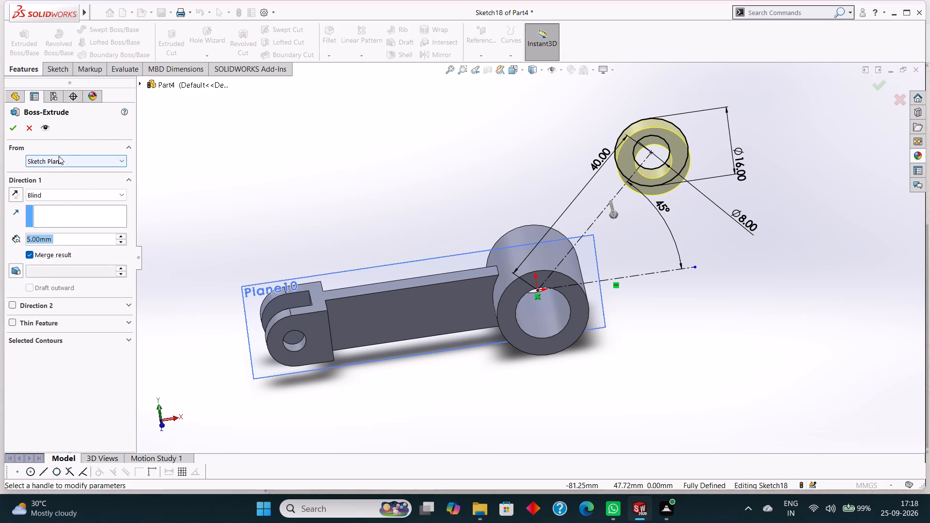
pyautogui.click(59, 197)
pyautogui.click(51, 254)
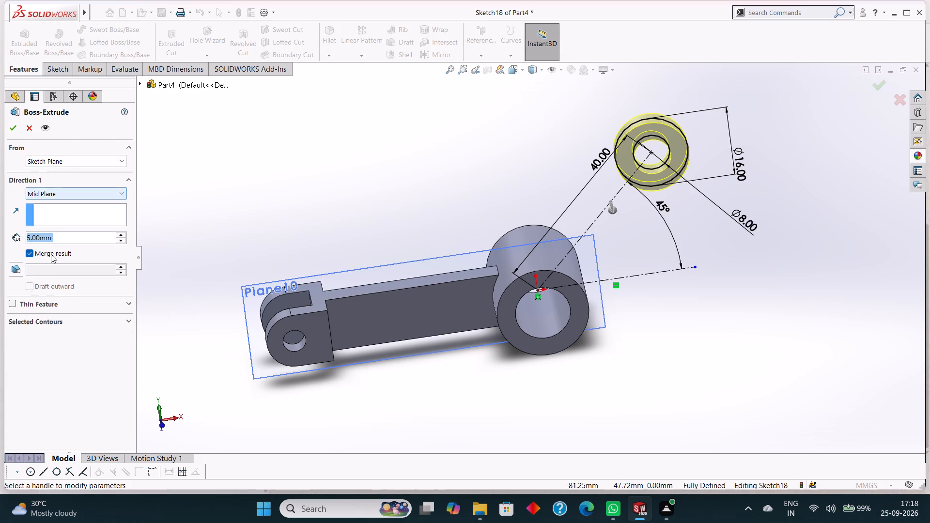
pyautogui.press('1')
pyautogui.press('0')
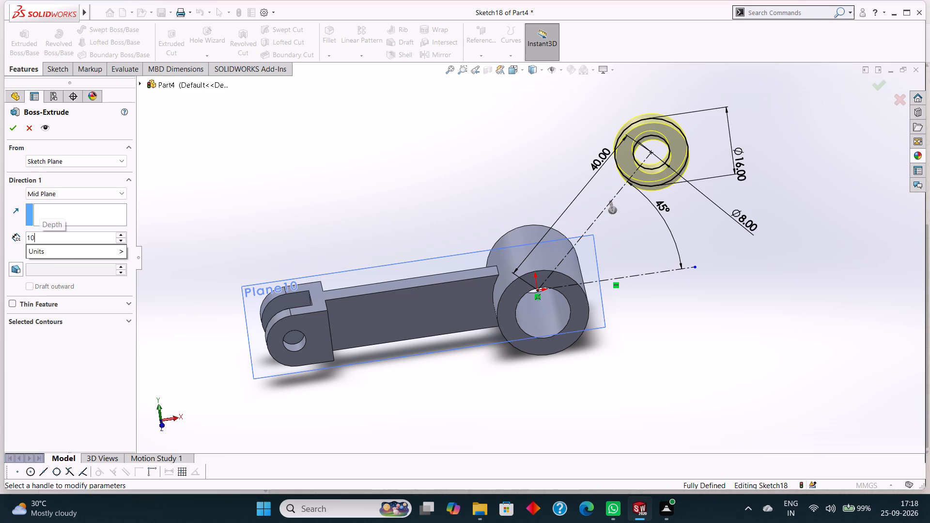
pyautogui.press('Return')
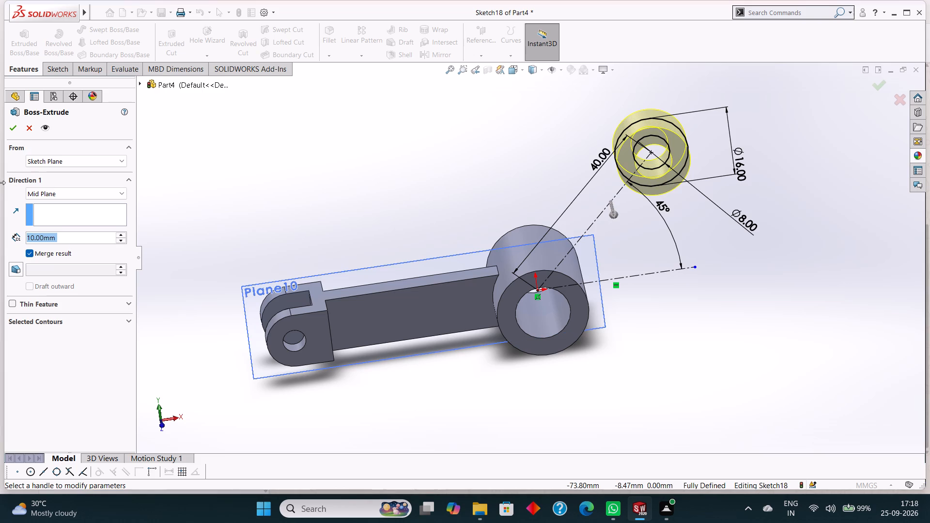
pyautogui.click(13, 125)
# Start a new sketch on Plane10, viewed normal to the plane.
pyautogui.click(360, 167)
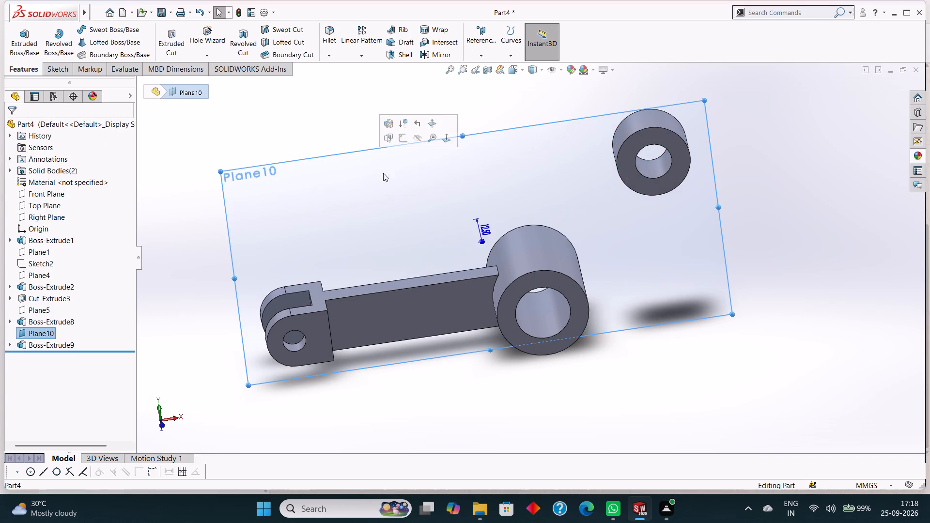
pyautogui.click(776, 190)
pyautogui.moveTo(784, 189); pyautogui.dragTo(812, 224, button='middle')
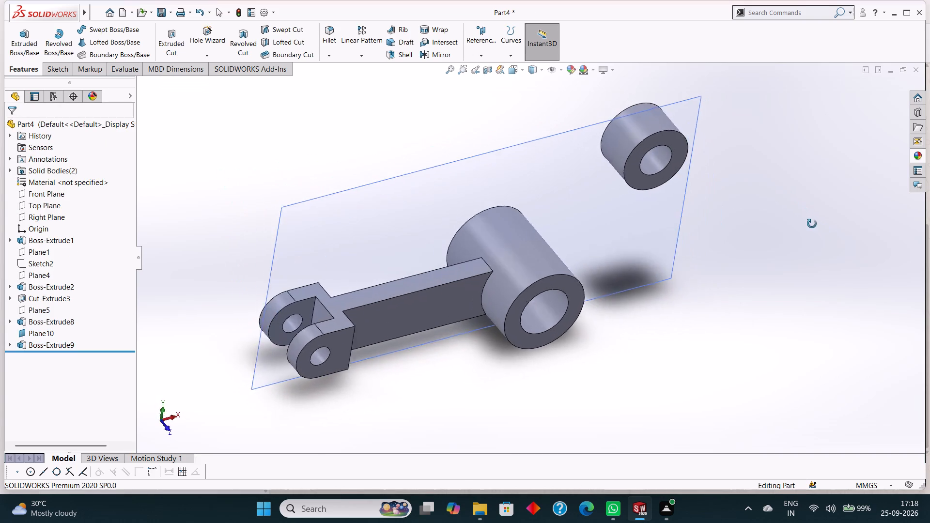
pyautogui.moveTo(812, 224); pyautogui.dragTo(799, 212, button='middle')
pyautogui.click(521, 146)
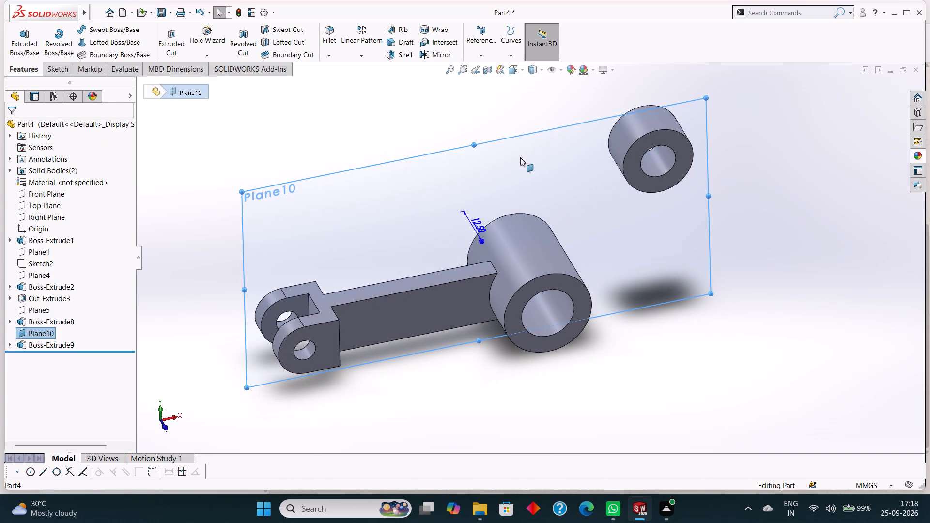
pyautogui.hotkey('ctrl', '8')
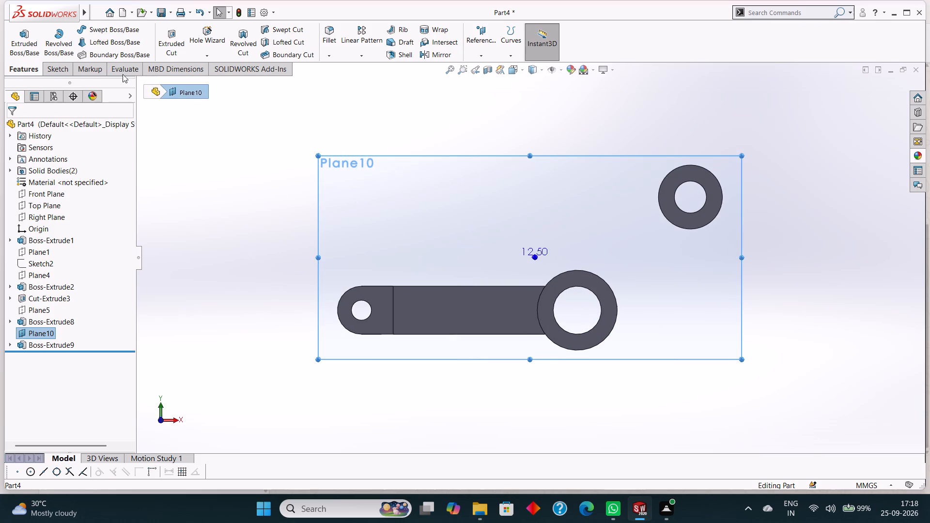
pyautogui.rightClick(506, 170)
pyautogui.click(523, 154)
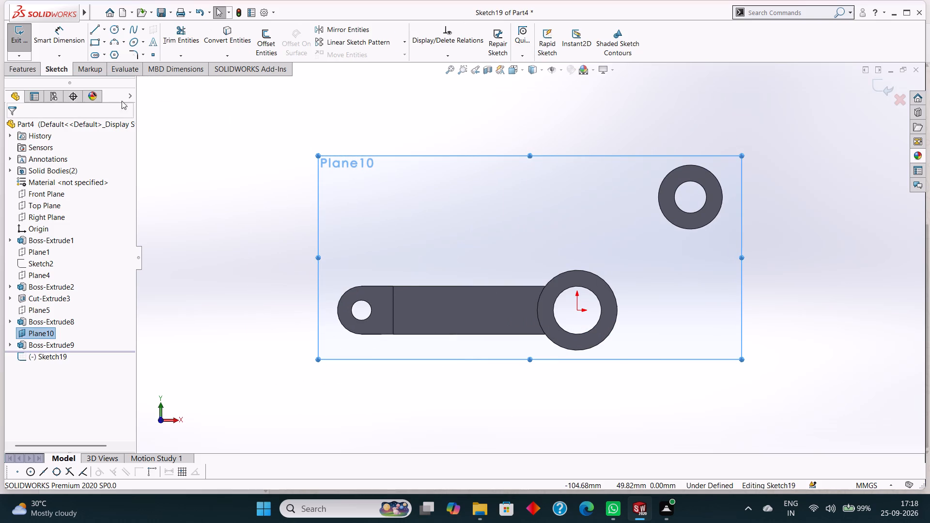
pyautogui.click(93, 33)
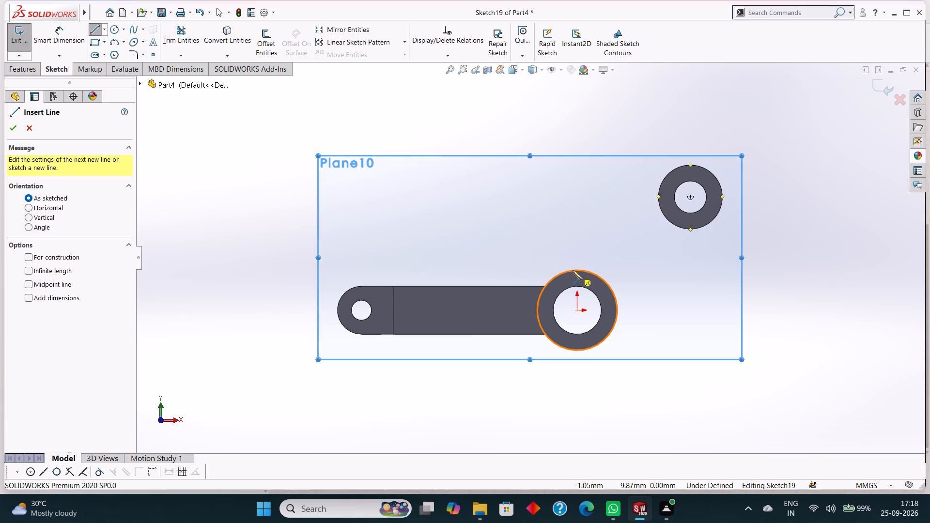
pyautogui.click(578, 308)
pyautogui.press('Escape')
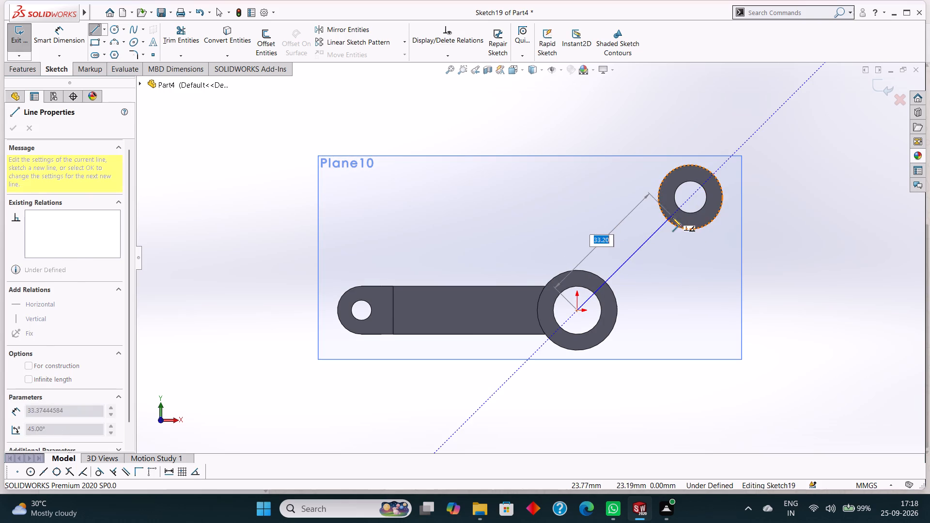
# Draw a construction centerline from the hub centre at the origin to the centre of the end boss.
pyautogui.click(104, 32)
pyautogui.click(115, 50)
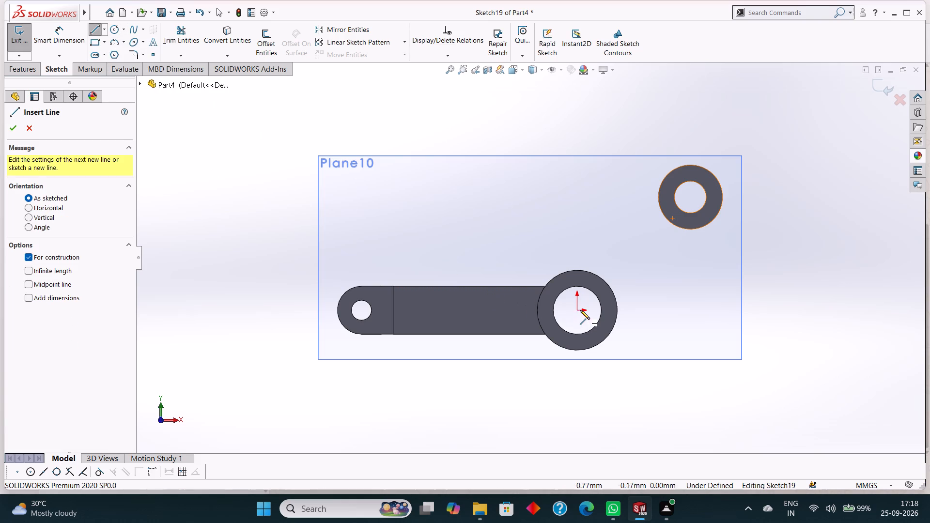
pyautogui.click(578, 309)
pyautogui.click(690, 196)
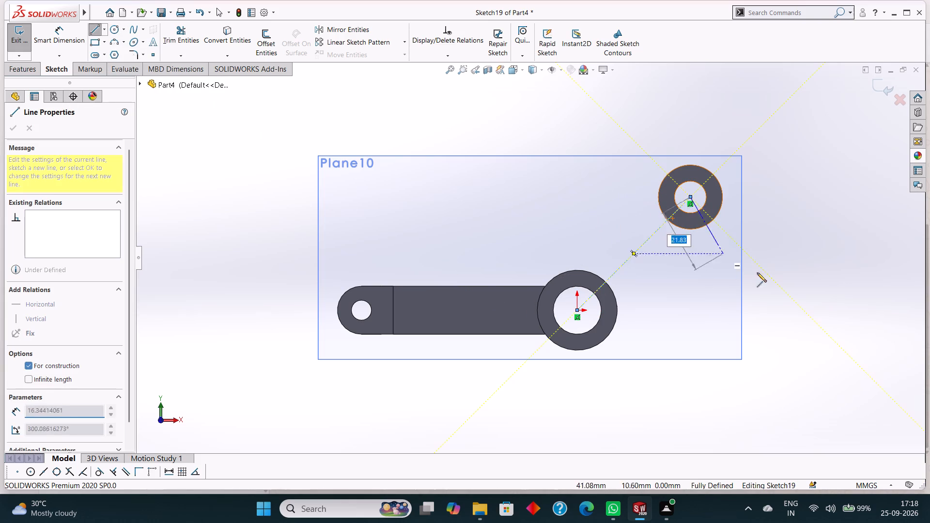
pyautogui.rightClick(796, 248)
pyautogui.click(806, 251)
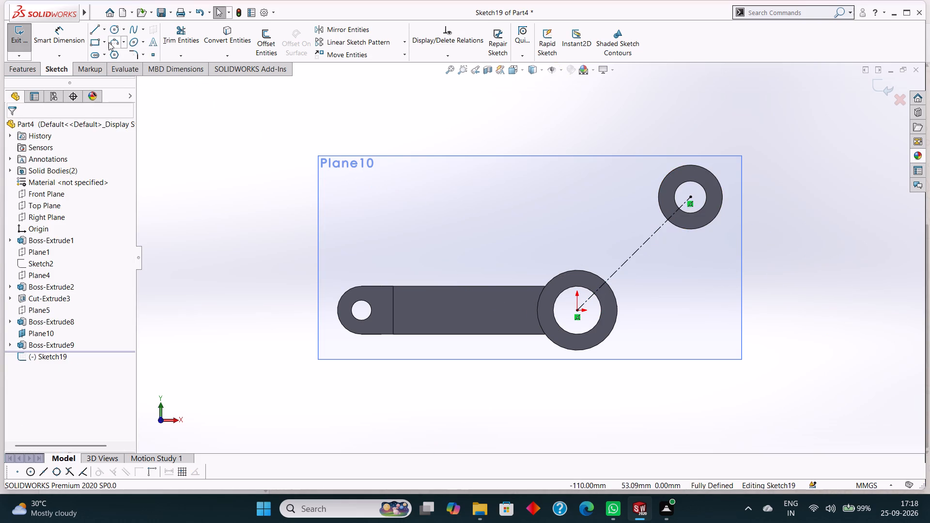
pyautogui.click(95, 28)
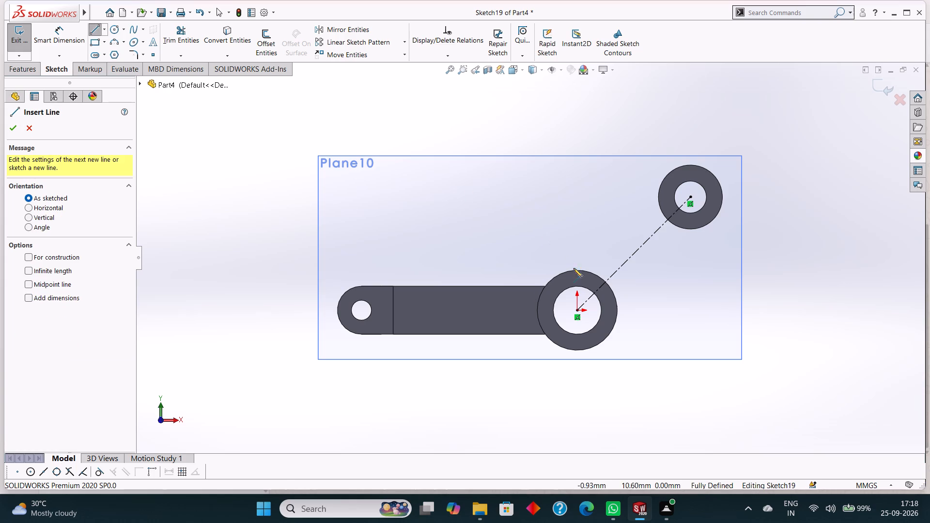
pyautogui.press('Escape')
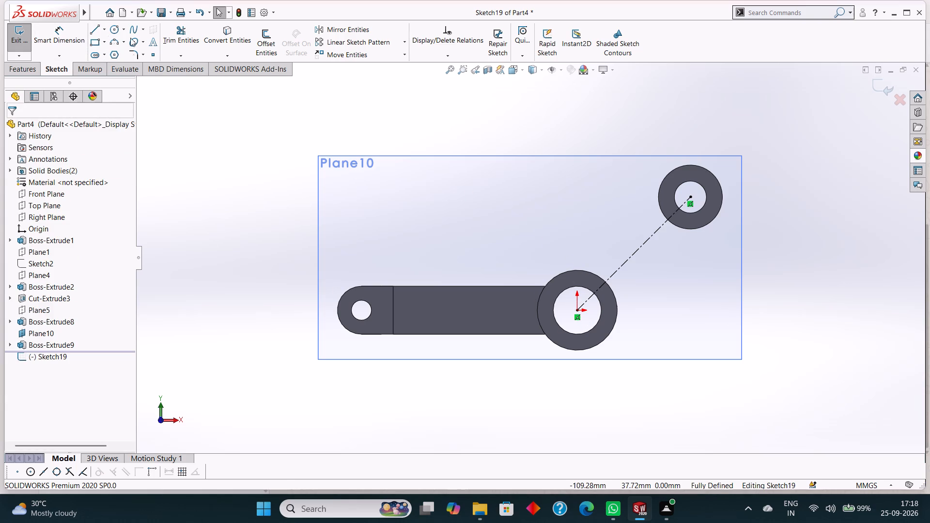
# Offset the centerline by 8 mm bi-directionally, with dimensions added, to form the second arm's two sides.
pyautogui.click(261, 43)
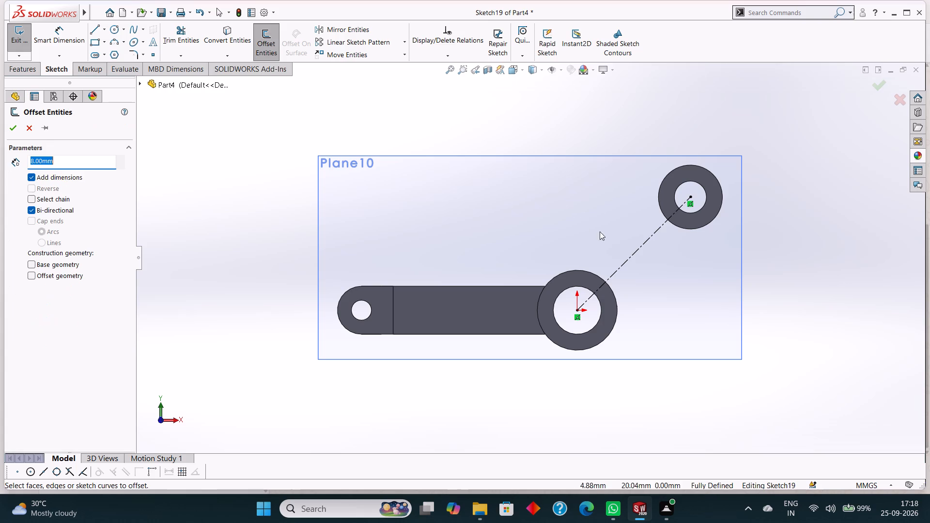
pyautogui.click(637, 252)
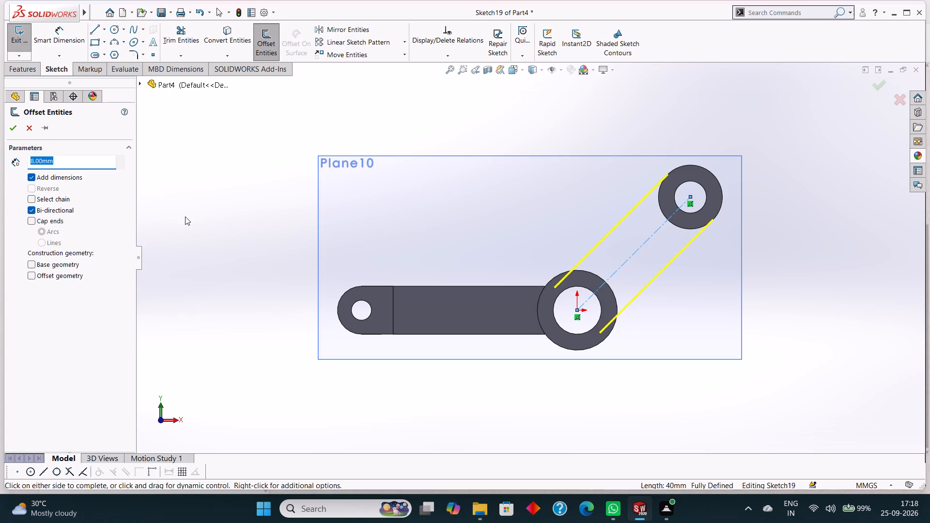
pyautogui.click(16, 127)
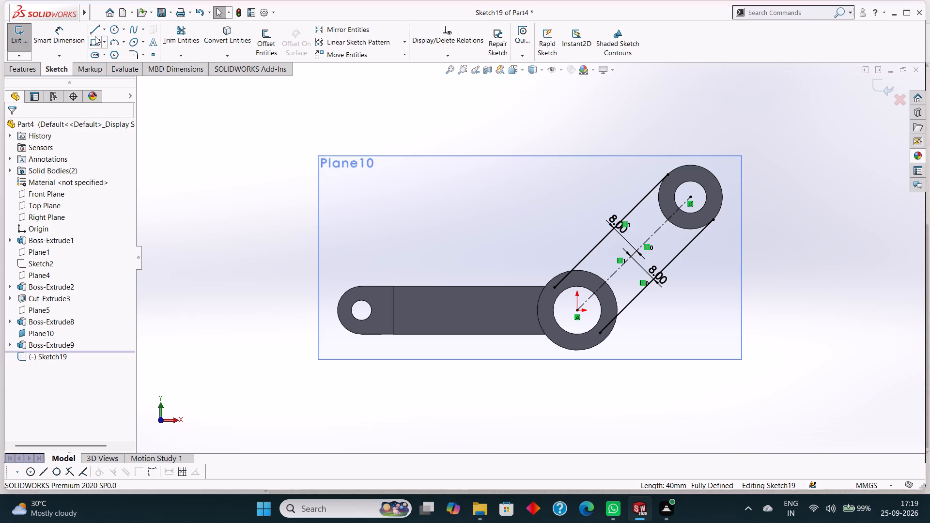
# Draw a three-point arc of 10 mm radius along the hub's outer edge between the two offset lines.
pyautogui.click(119, 41)
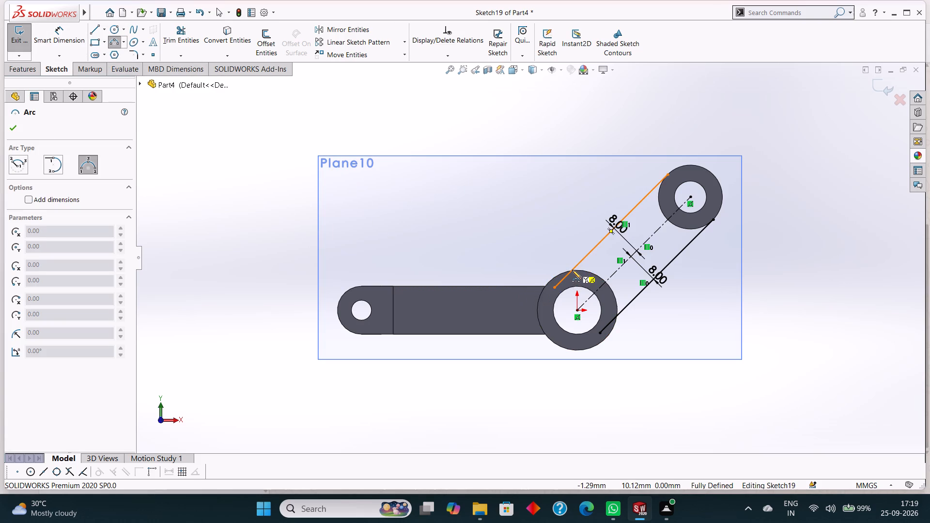
pyautogui.click(572, 270)
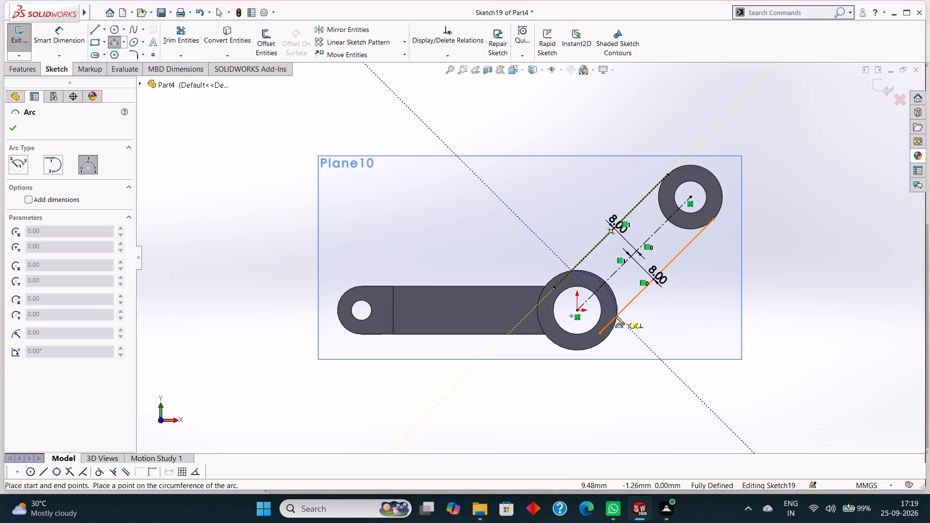
pyautogui.click(616, 314)
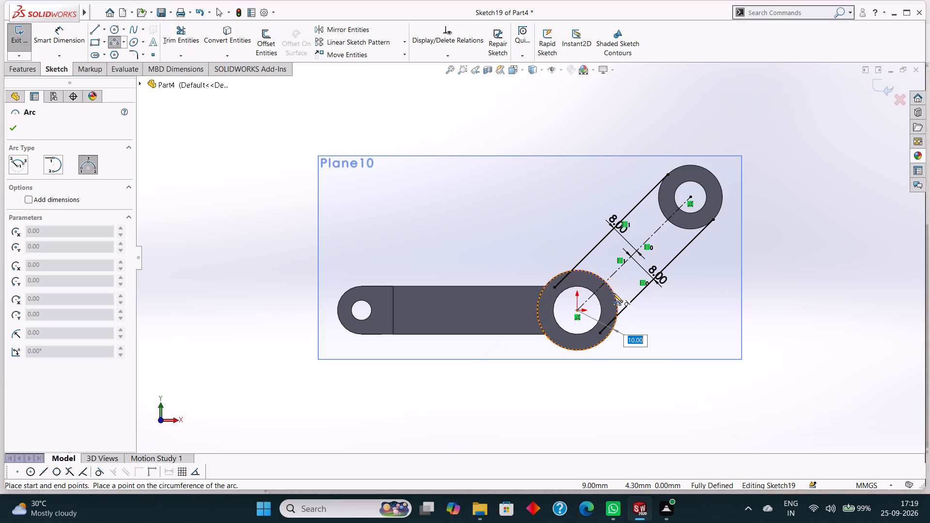
pyautogui.click(613, 293)
pyautogui.click(15, 122)
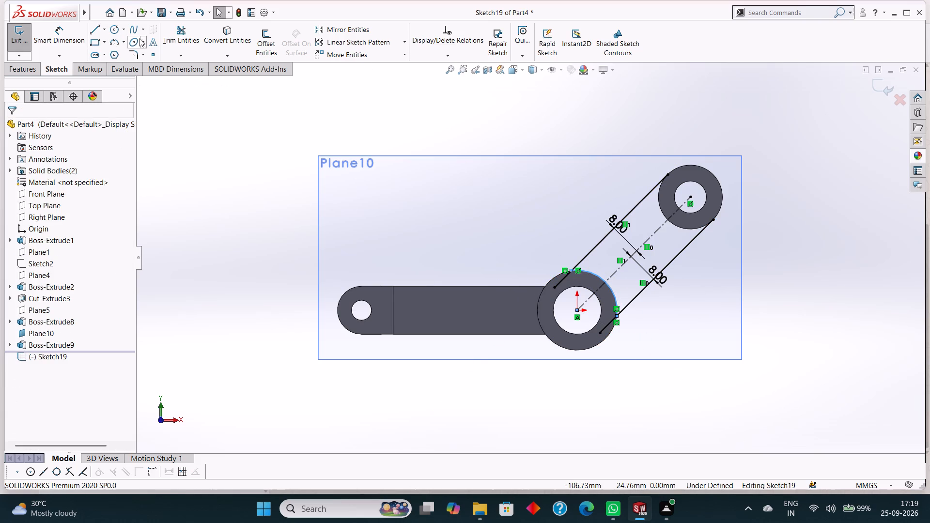
# Trim the ends of both offset lines that extend inside the hub past the arc.
pyautogui.click(179, 32)
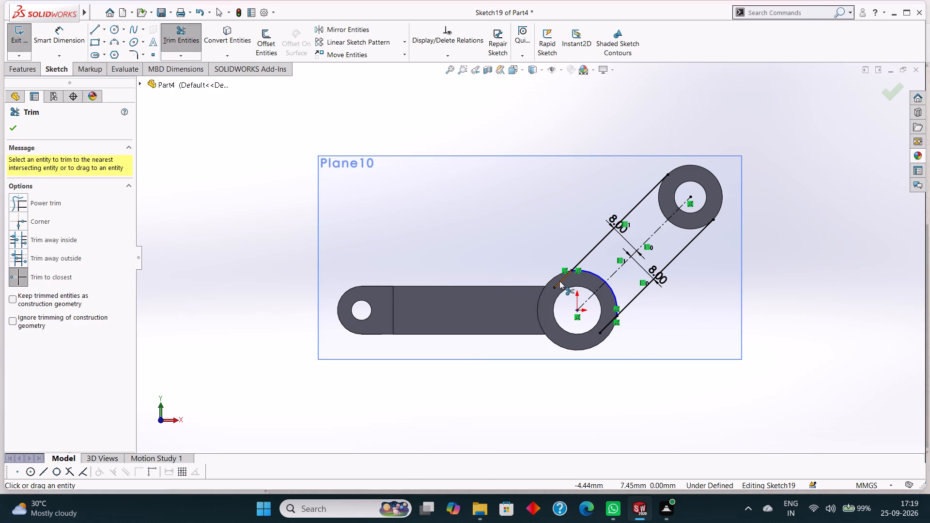
pyautogui.click(559, 281)
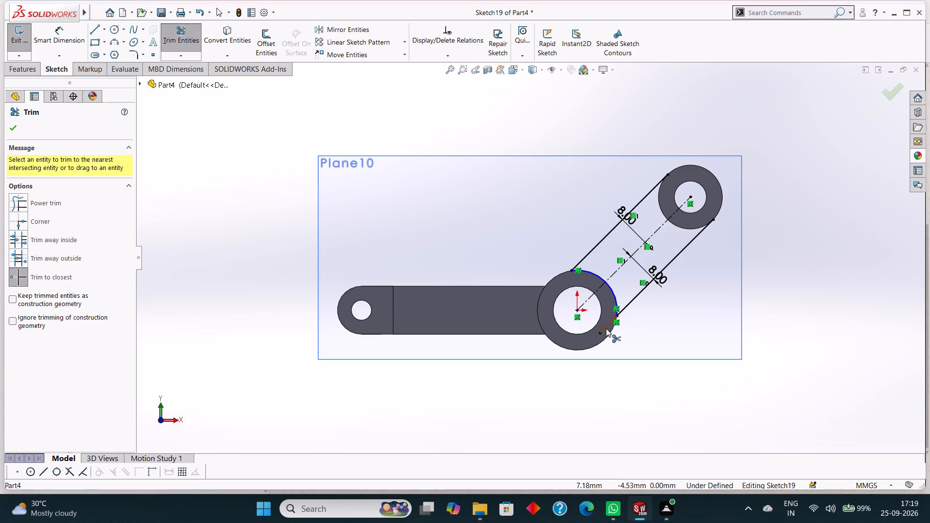
pyautogui.click(606, 328)
pyautogui.click(16, 125)
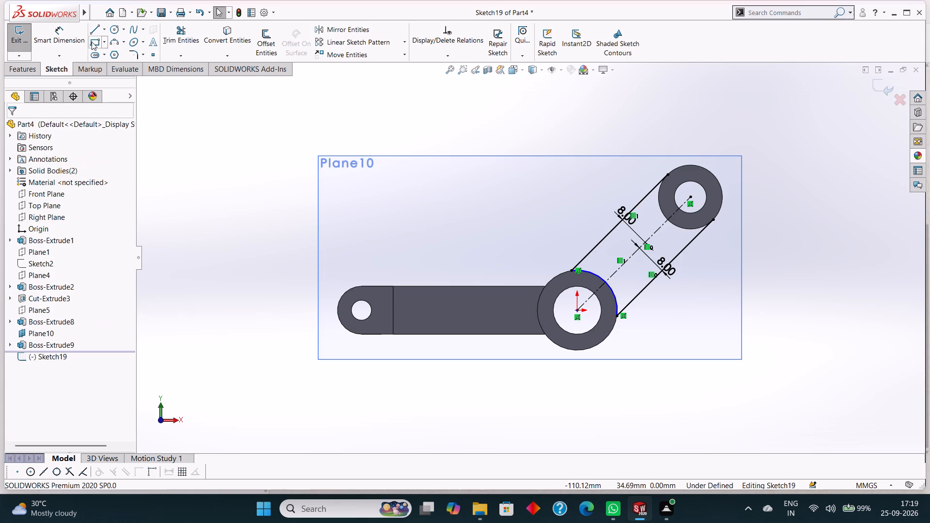
# Draw a three-point arc along the end boss's hub-facing outer edge, joining the ends of the two offset lines.
pyautogui.click(112, 42)
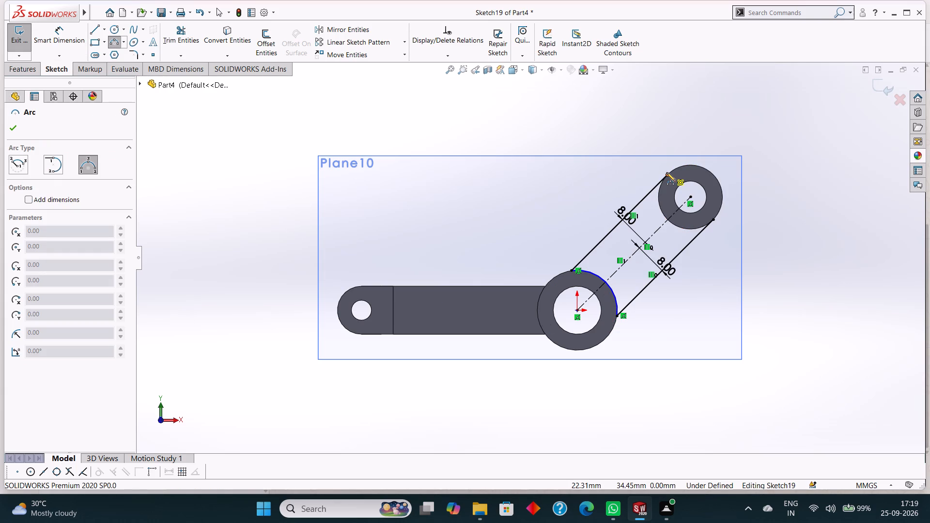
pyautogui.click(666, 172)
pyautogui.click(713, 220)
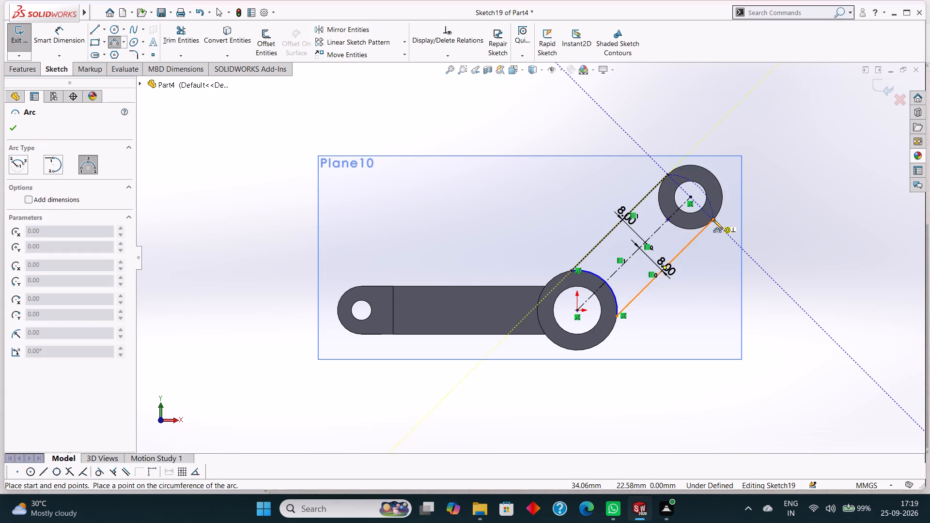
pyautogui.click(684, 228)
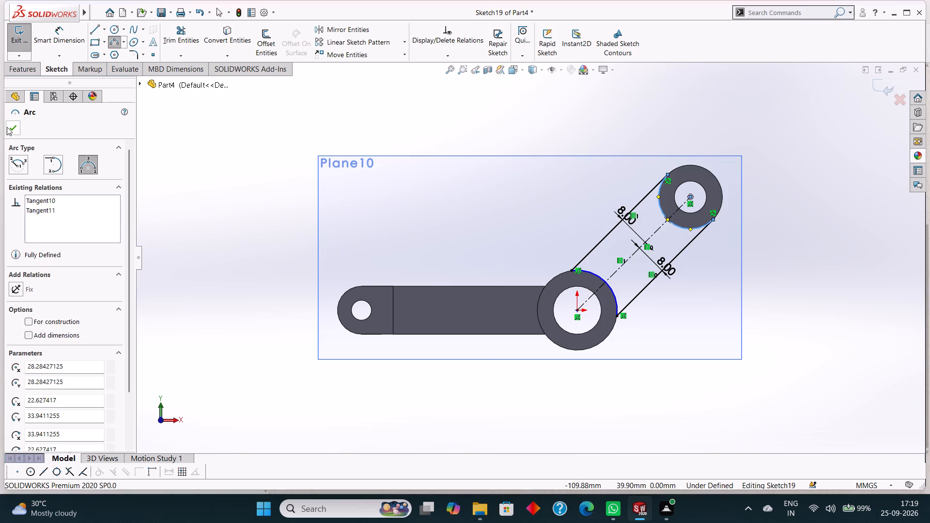
pyautogui.click(7, 128)
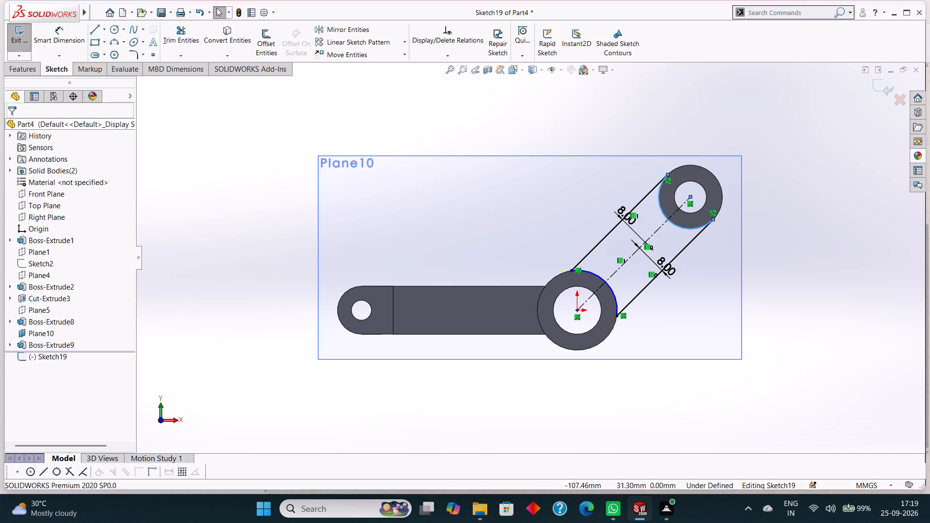
# Extrude the second arm's profile 5 mm with the Mid Plane end condition, merging it with the hub and end boss.
pyautogui.click(19, 73)
pyautogui.click(26, 51)
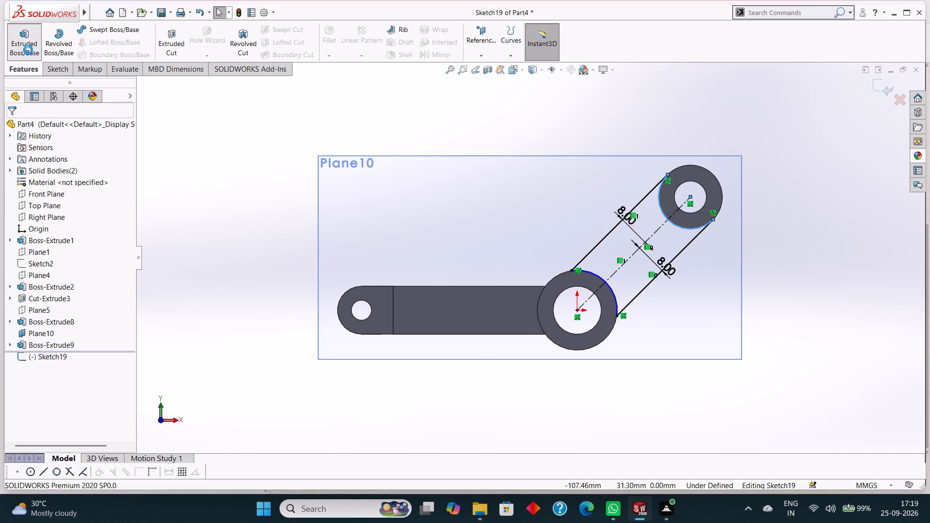
pyautogui.moveTo(776, 263); pyautogui.dragTo(828, 311, button='middle')
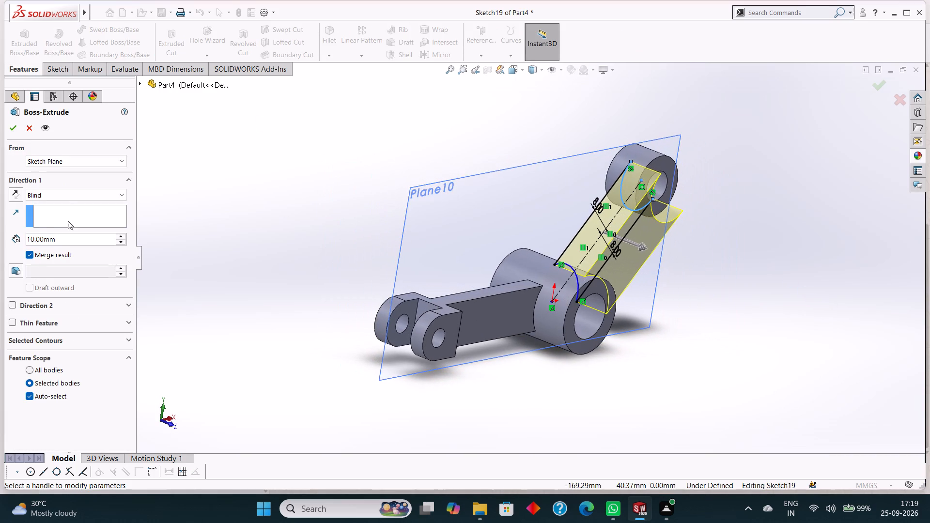
pyautogui.click(61, 194)
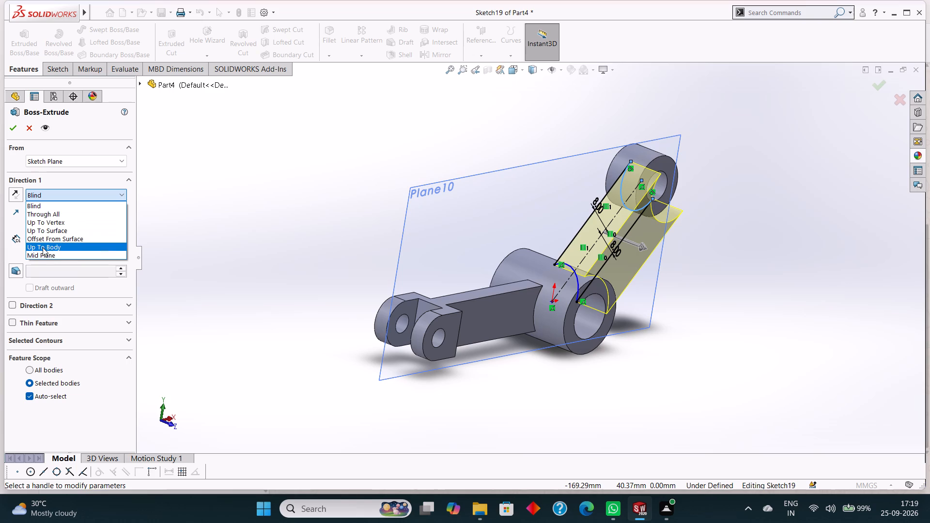
pyautogui.click(45, 253)
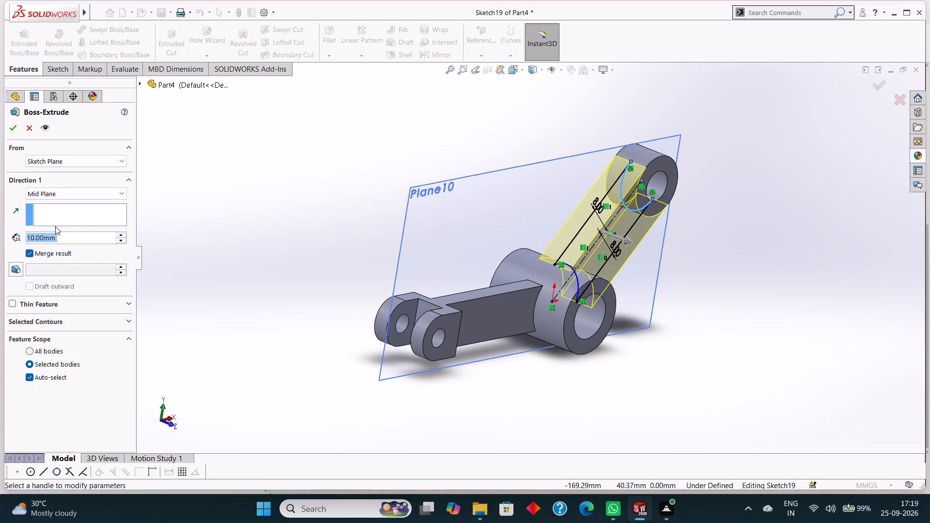
pyautogui.press('5')
pyautogui.press('Return')
pyautogui.click(12, 127)
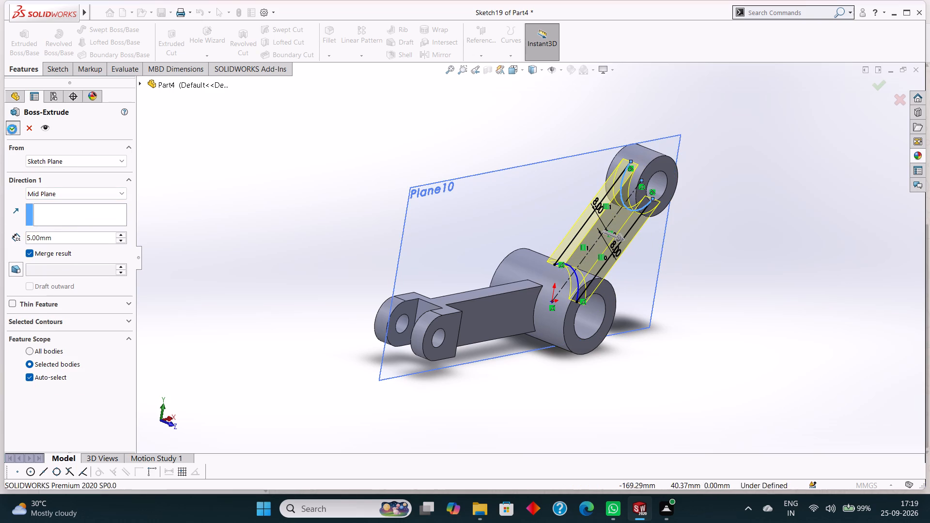
pyautogui.click(752, 244)
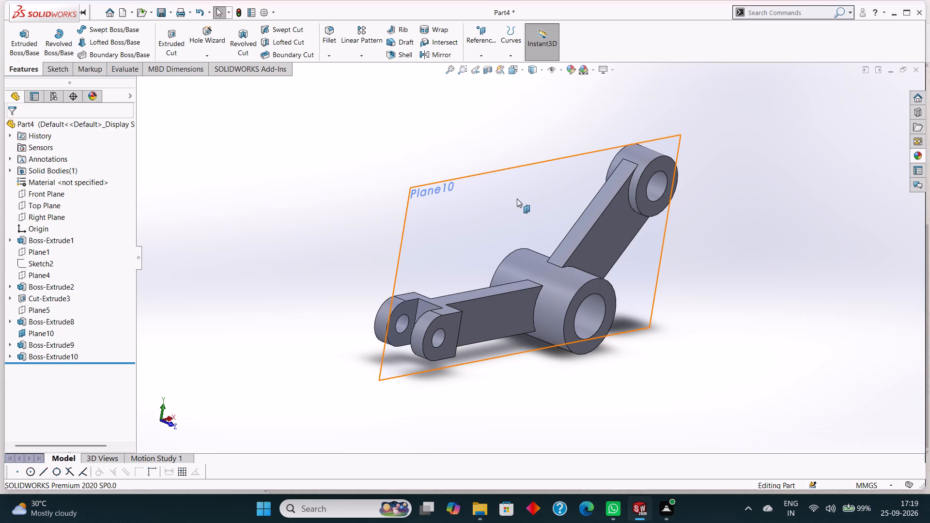
# Hide Plane10.
pyautogui.rightClick(528, 165)
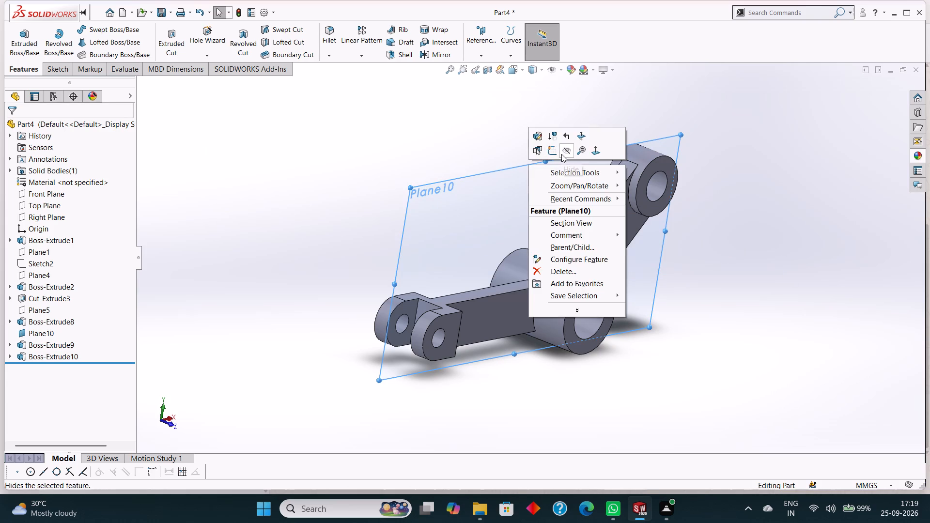
pyautogui.click(562, 154)
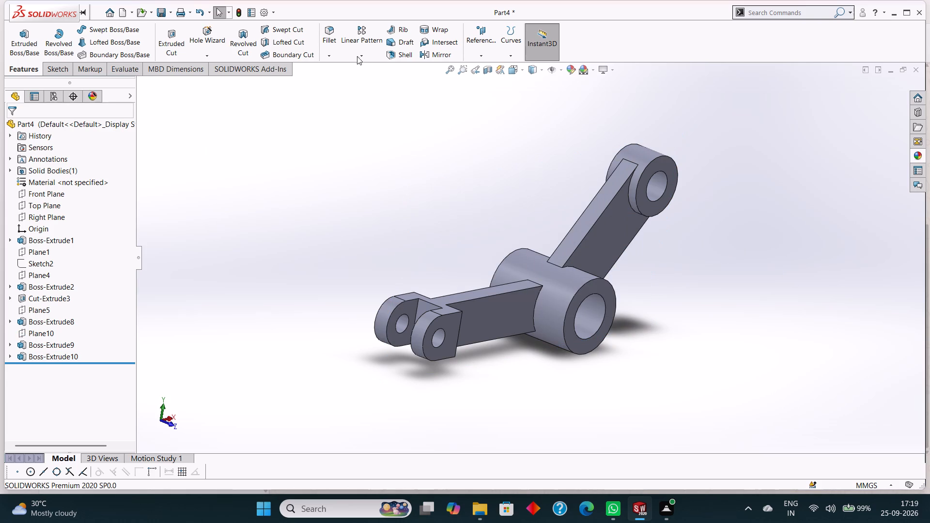
# Fillet the two vertical edges where the fork meets the first arm, one on each side, with a 6 mm radius.
pyautogui.click(334, 53)
pyautogui.click(341, 65)
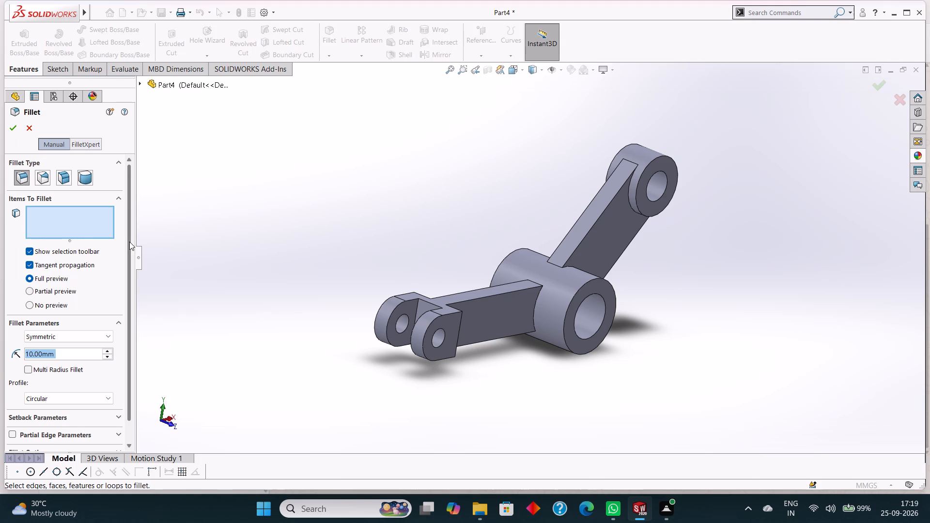
pyautogui.press('6')
pyautogui.press('Return')
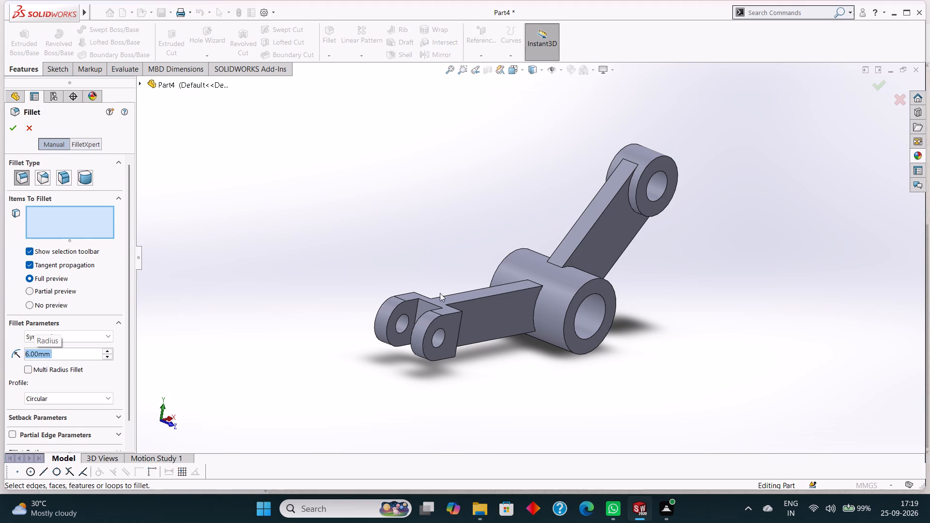
pyautogui.moveTo(528, 372); pyautogui.dragTo(510, 364, button='middle')
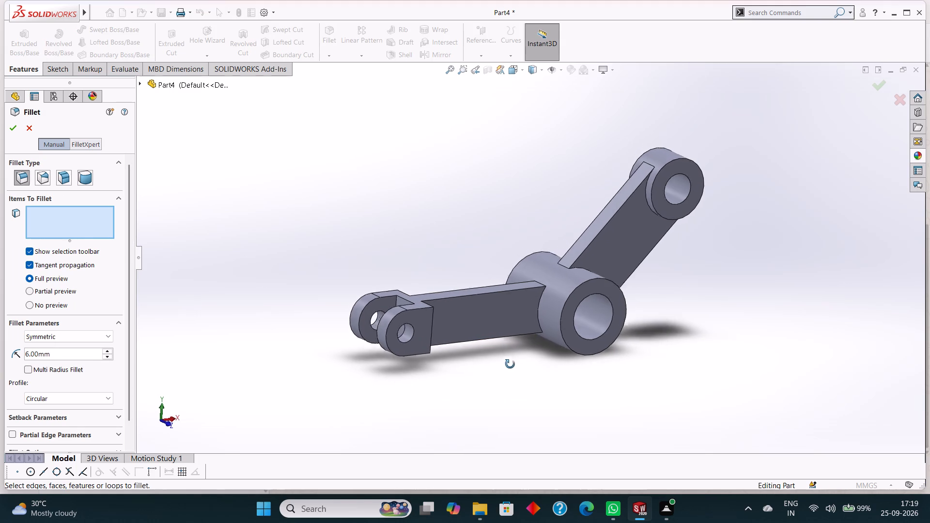
pyautogui.moveTo(510, 364); pyautogui.dragTo(406, 350, button='middle')
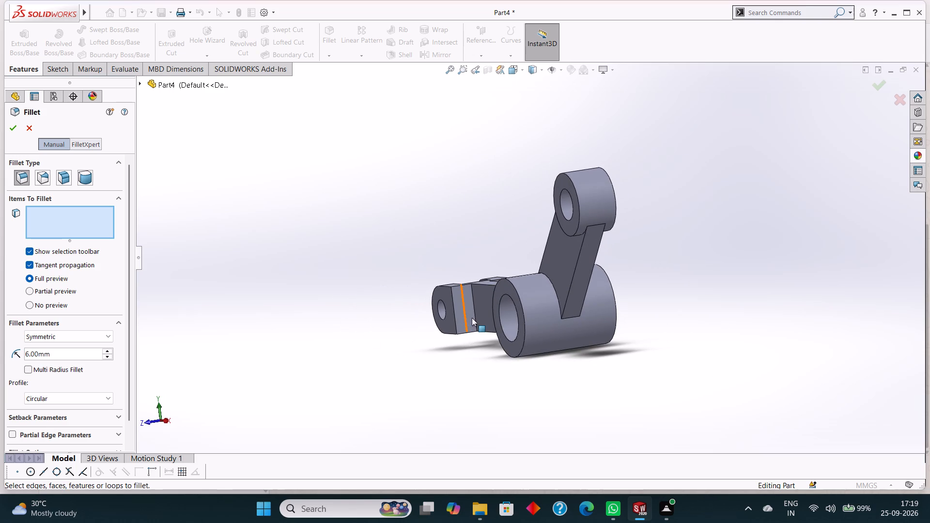
pyautogui.click(475, 311)
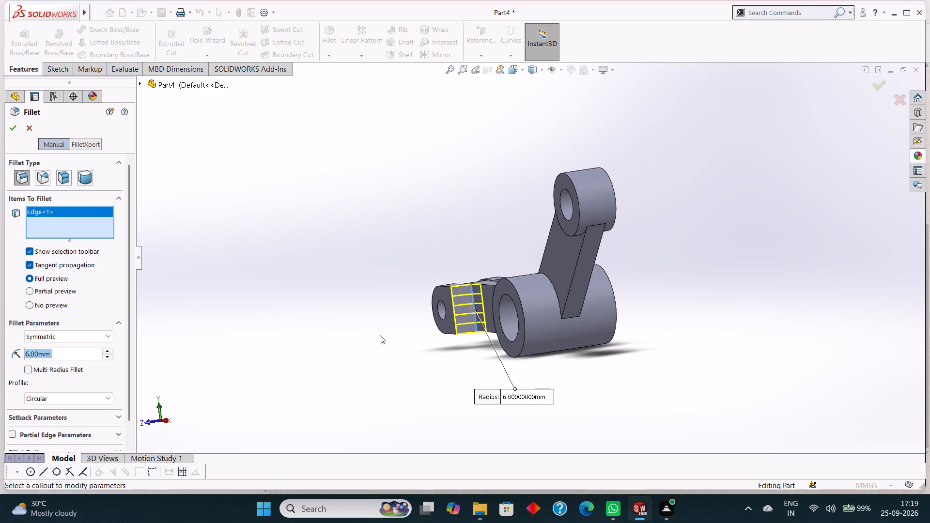
pyautogui.moveTo(369, 336); pyautogui.dragTo(665, 449, button='middle')
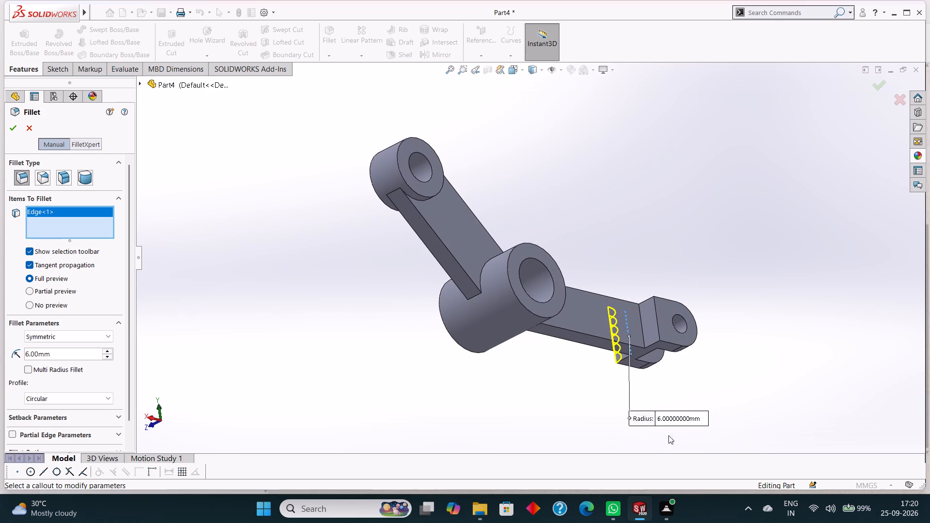
pyautogui.click(642, 327)
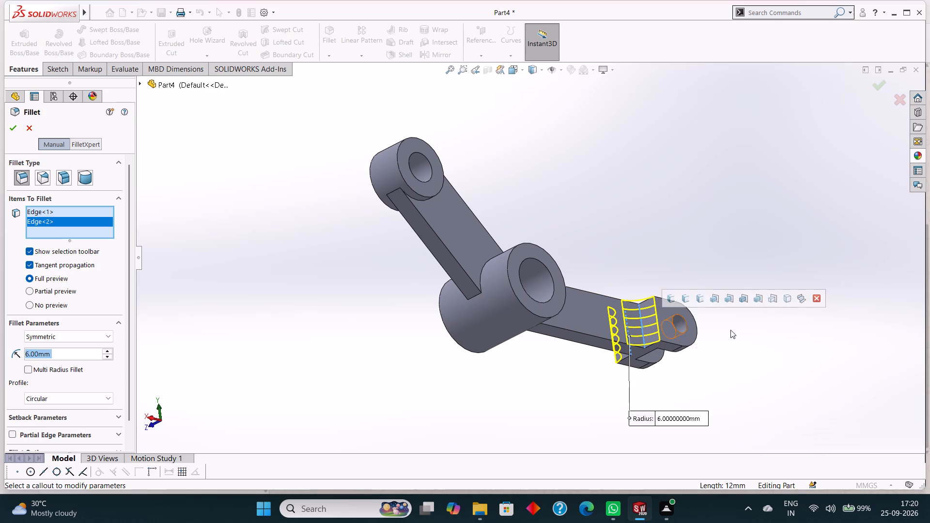
pyautogui.click(16, 131)
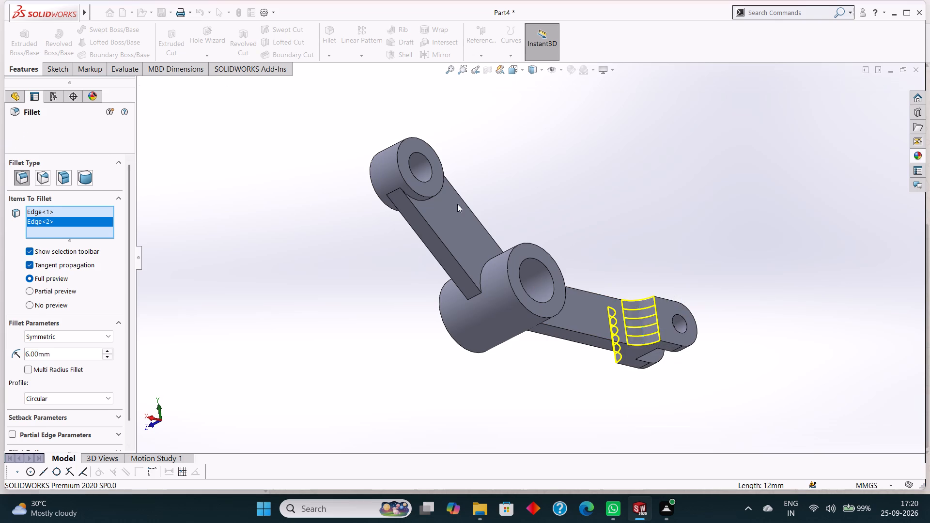
pyautogui.click(519, 200)
# Fillet the four edges around the second arm where it meets the hub, with a 1 mm radius.
pyautogui.moveTo(579, 188); pyautogui.dragTo(573, 305, button='middle')
pyautogui.scroll(1, 652, 322)
pyautogui.moveTo(651, 322); pyautogui.dragTo(640, 320, button='middle')
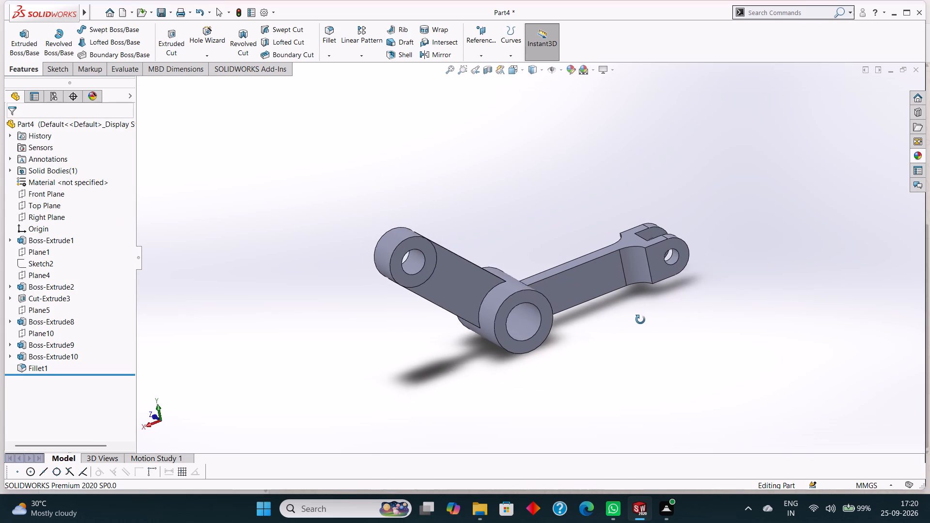
pyautogui.moveTo(640, 320); pyautogui.dragTo(610, 366, button='middle')
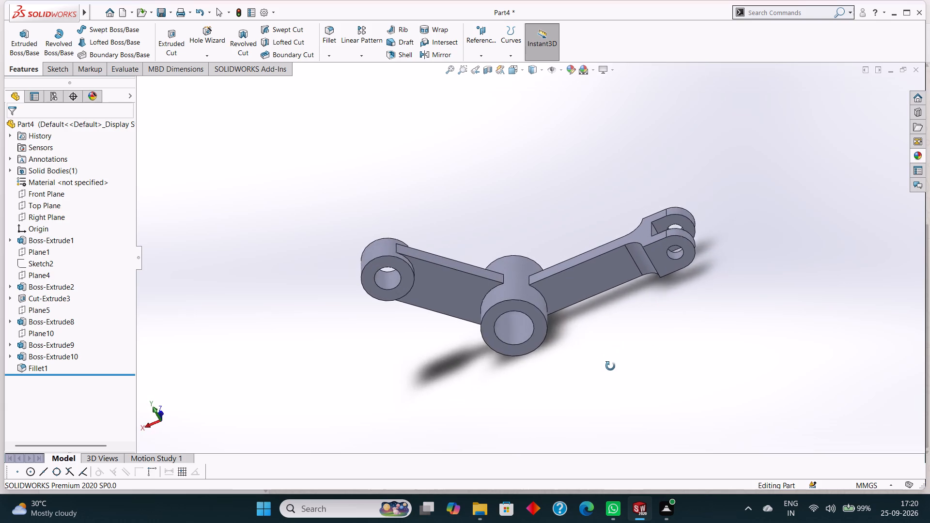
pyautogui.moveTo(610, 366); pyautogui.dragTo(640, 368, button='middle')
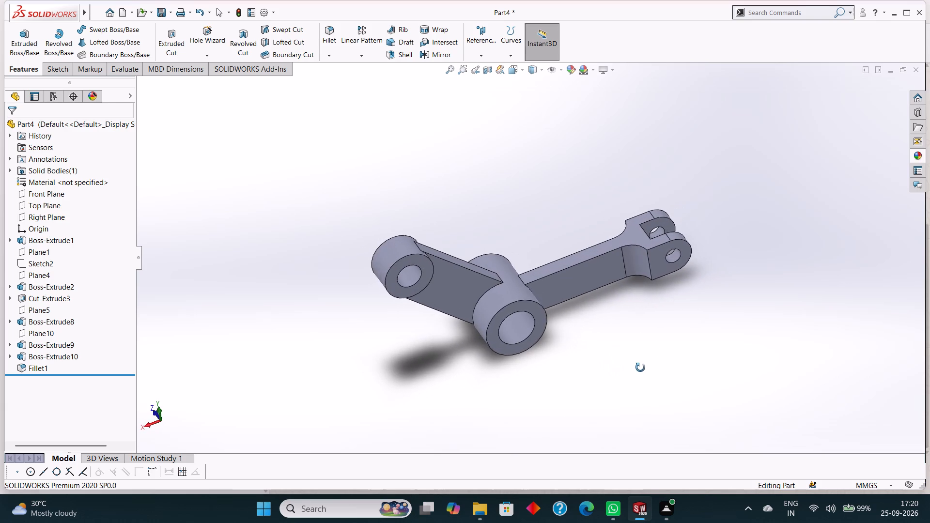
pyautogui.moveTo(640, 368); pyautogui.dragTo(621, 366, button='middle')
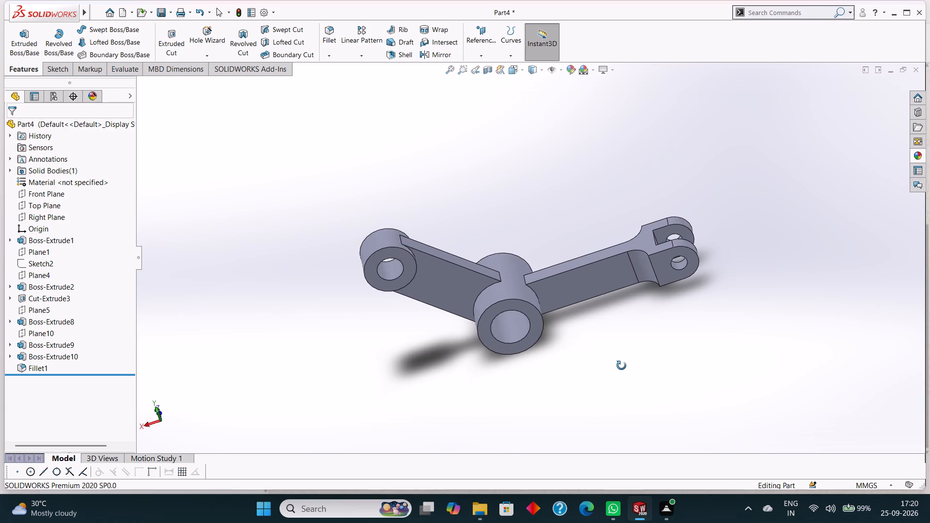
pyautogui.moveTo(621, 366); pyautogui.dragTo(623, 379, button='middle')
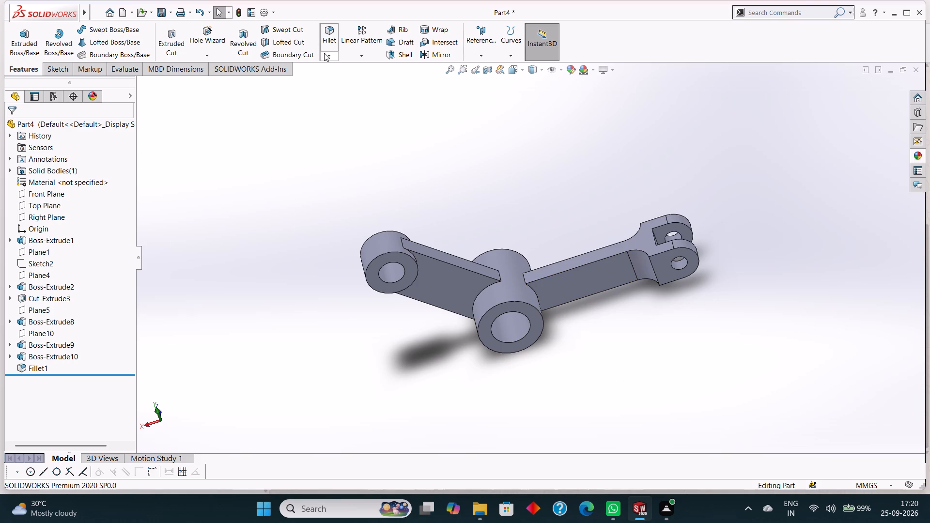
pyautogui.click(324, 53)
pyautogui.click(348, 64)
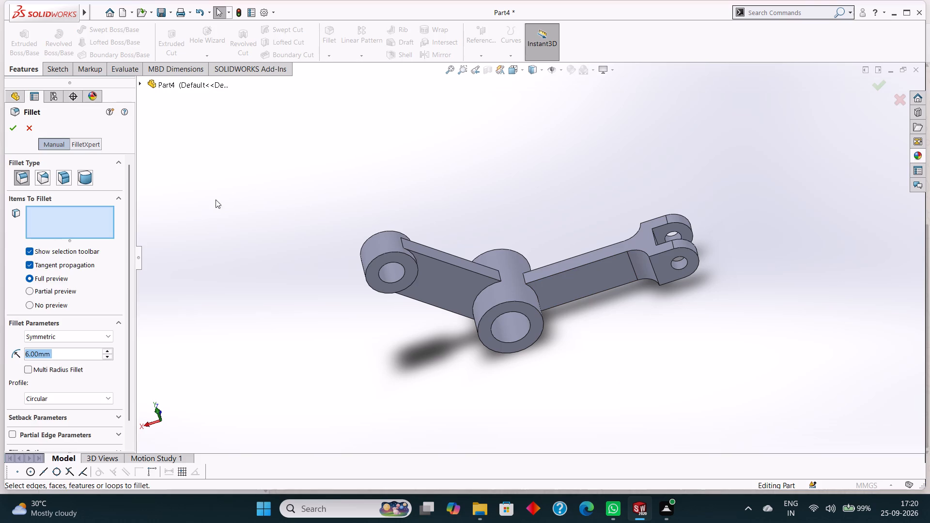
pyautogui.press('1')
pyautogui.press('Return')
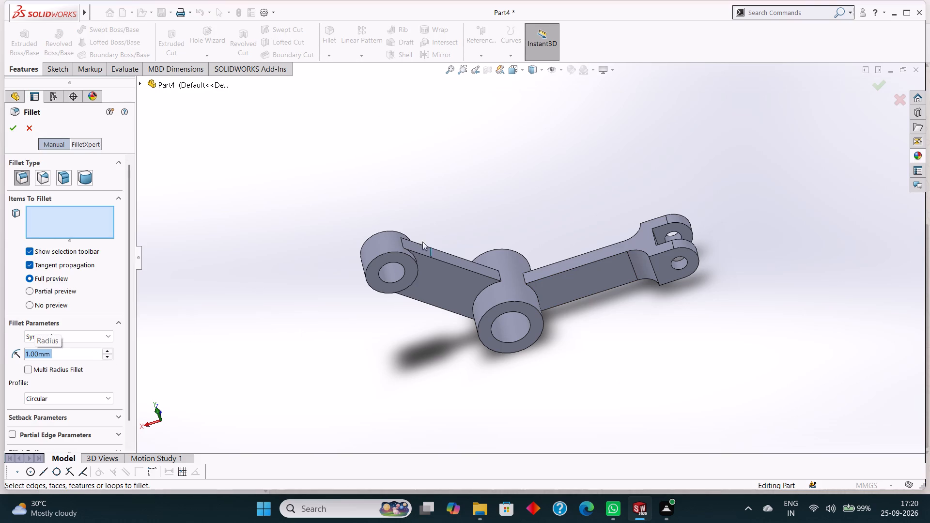
pyautogui.click(486, 289)
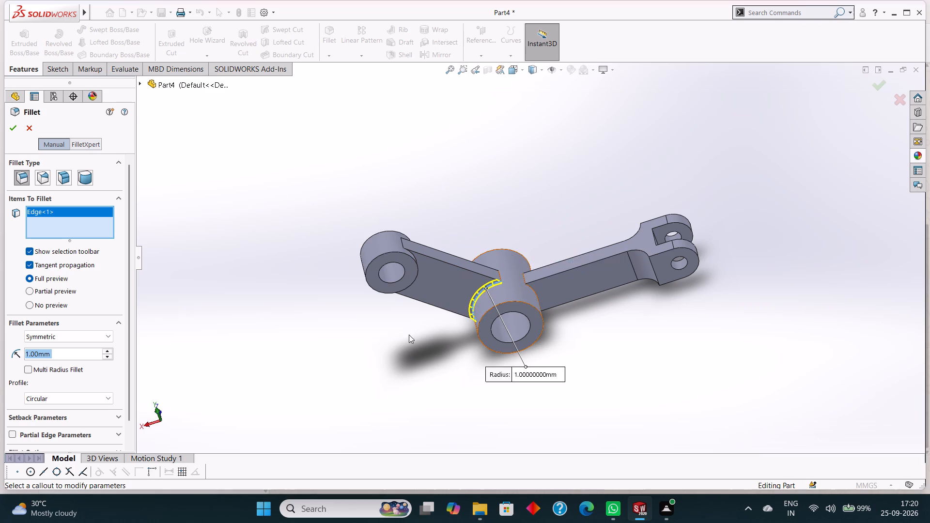
pyautogui.moveTo(406, 345); pyautogui.dragTo(496, 324, button='middle')
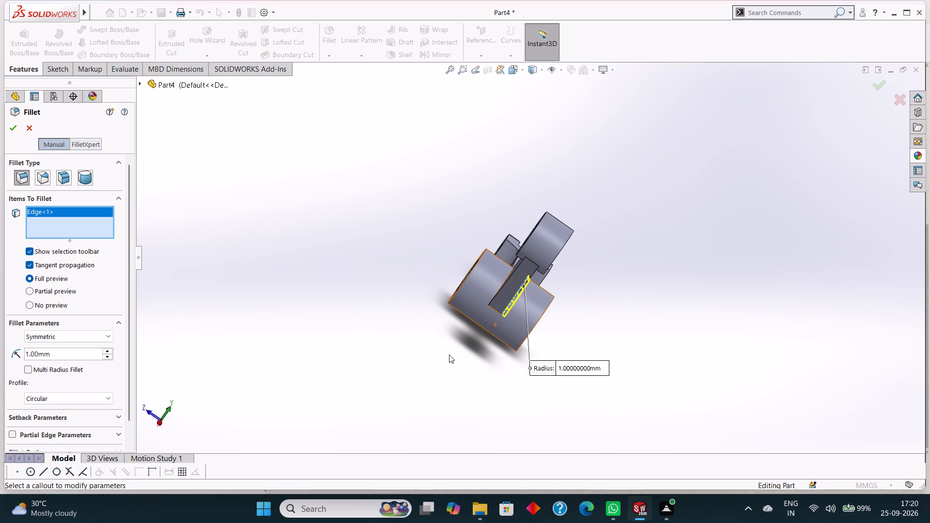
pyautogui.moveTo(446, 354); pyautogui.dragTo(440, 371, button='middle')
pyautogui.scroll(-1, 445, 360)
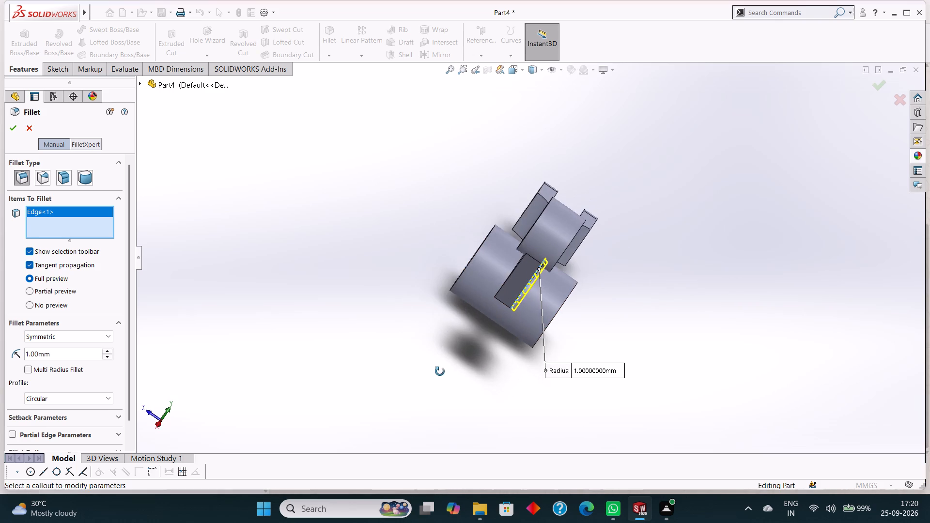
pyautogui.moveTo(440, 371); pyautogui.dragTo(447, 374, button='middle')
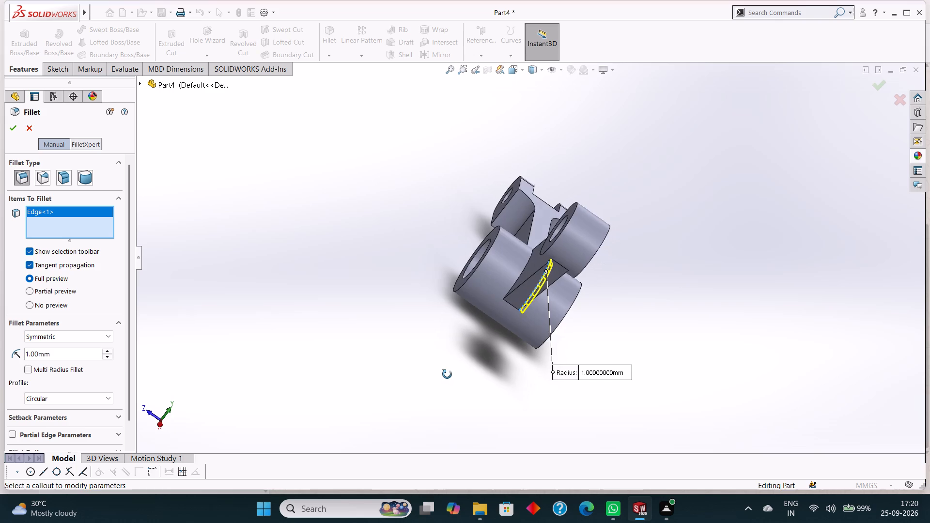
pyautogui.moveTo(447, 374); pyautogui.dragTo(439, 364, button='middle')
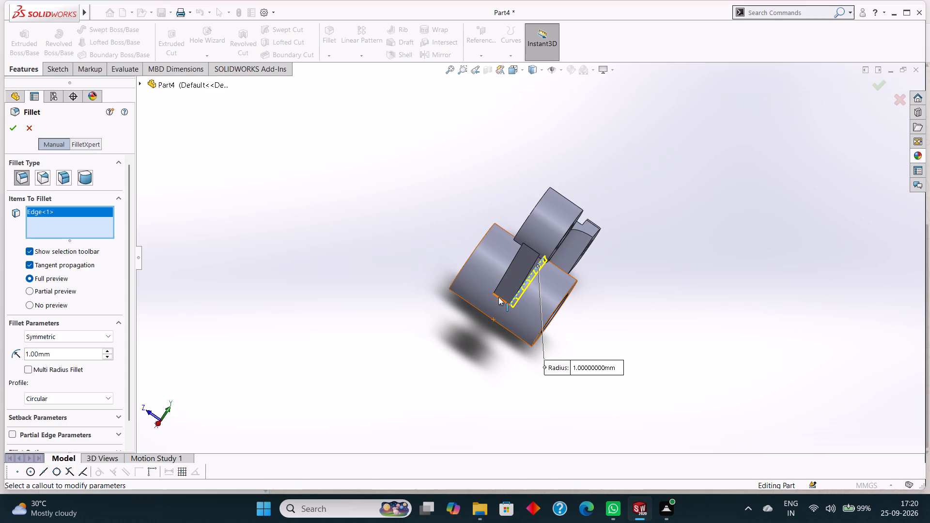
pyautogui.click(498, 297)
pyautogui.moveTo(377, 332); pyautogui.dragTo(406, 371, button='middle')
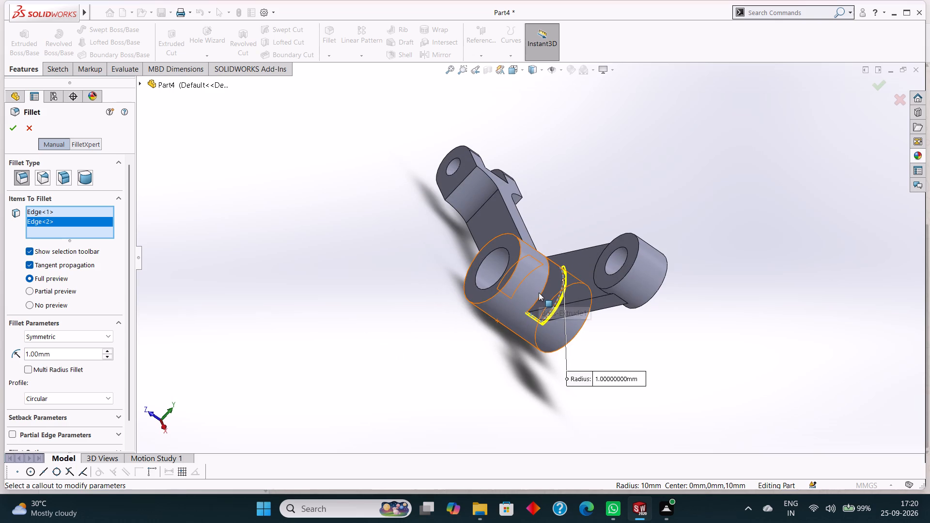
pyautogui.click(540, 296)
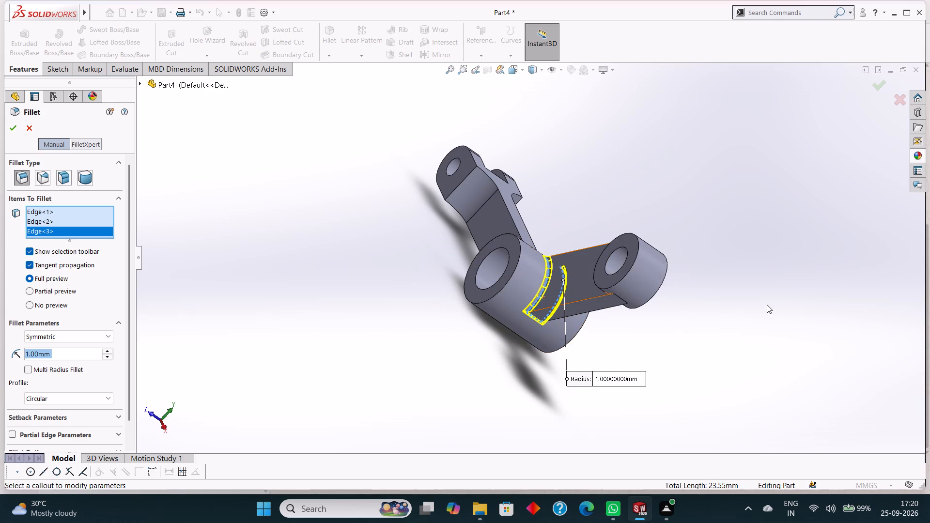
pyautogui.moveTo(764, 304); pyautogui.dragTo(668, 382, button='middle')
pyautogui.scroll(1, 668, 382)
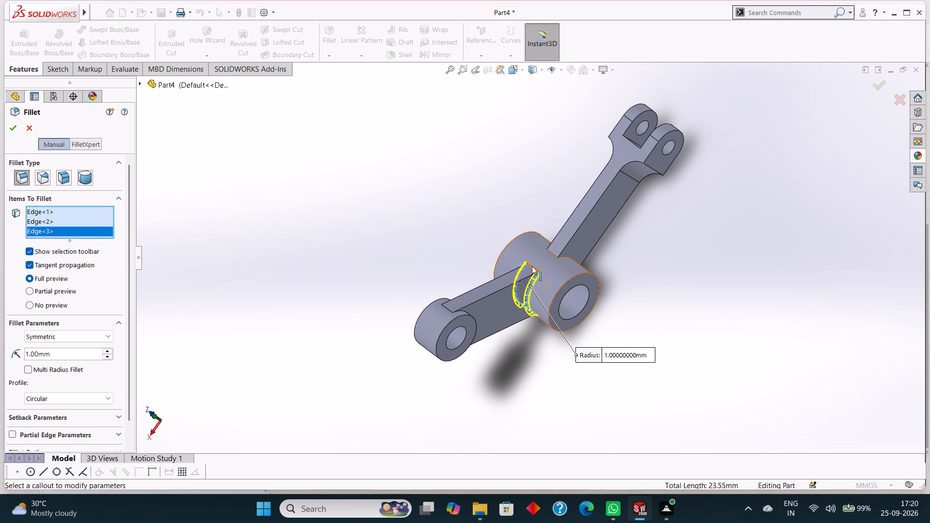
pyautogui.click(532, 266)
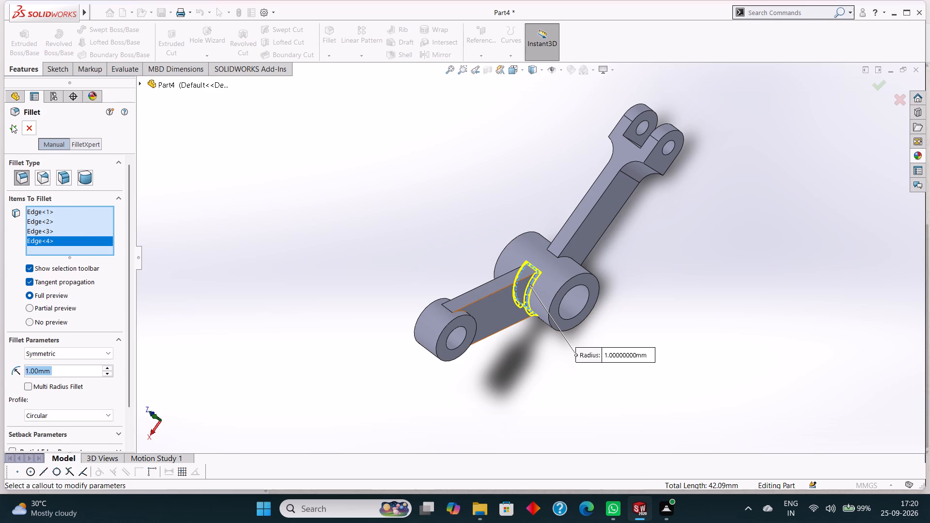
pyautogui.click(11, 126)
pyautogui.click(734, 337)
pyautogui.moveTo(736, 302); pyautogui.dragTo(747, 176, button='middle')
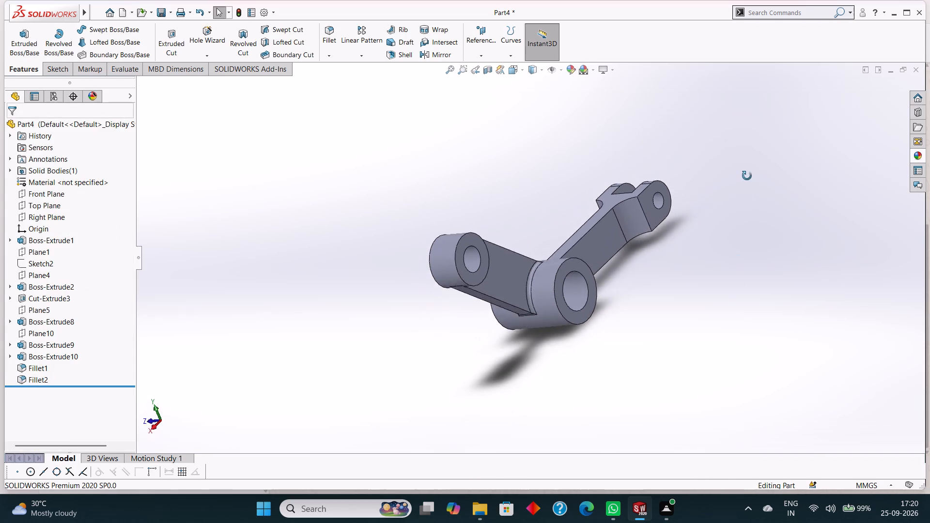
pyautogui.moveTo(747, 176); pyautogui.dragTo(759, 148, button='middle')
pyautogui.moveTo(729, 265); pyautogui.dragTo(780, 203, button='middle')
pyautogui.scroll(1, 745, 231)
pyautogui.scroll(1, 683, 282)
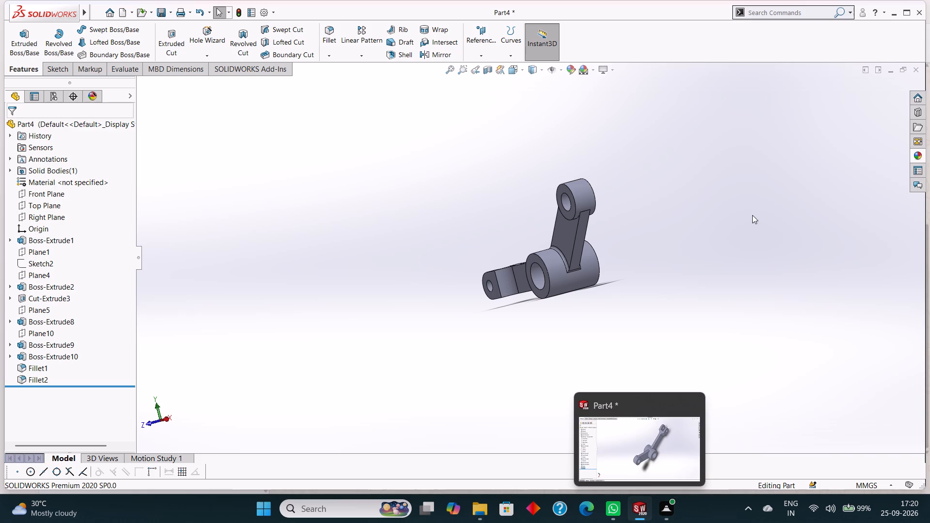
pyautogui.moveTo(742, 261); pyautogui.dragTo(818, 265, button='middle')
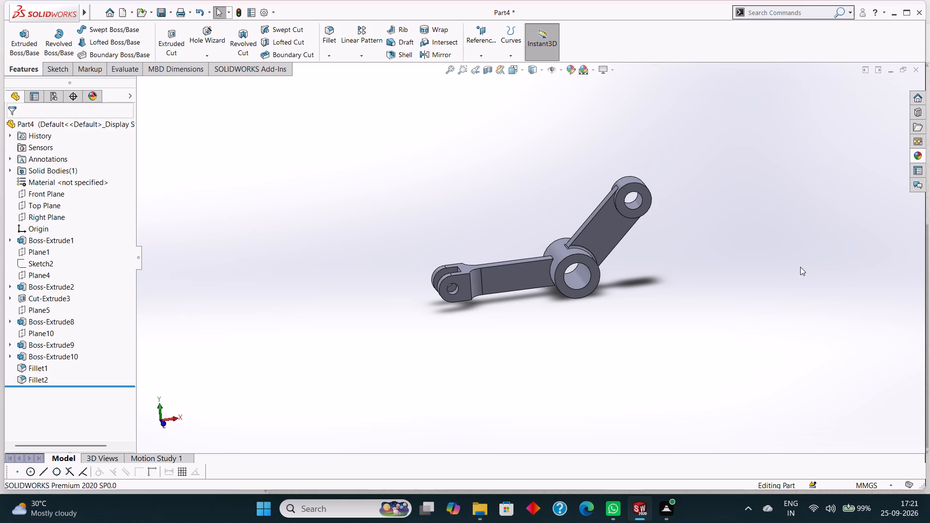
# Save the part as "adjustable lever linkage" in the tryfuji folder on the Desktop.
pyautogui.hotkey('ctrl', 's')
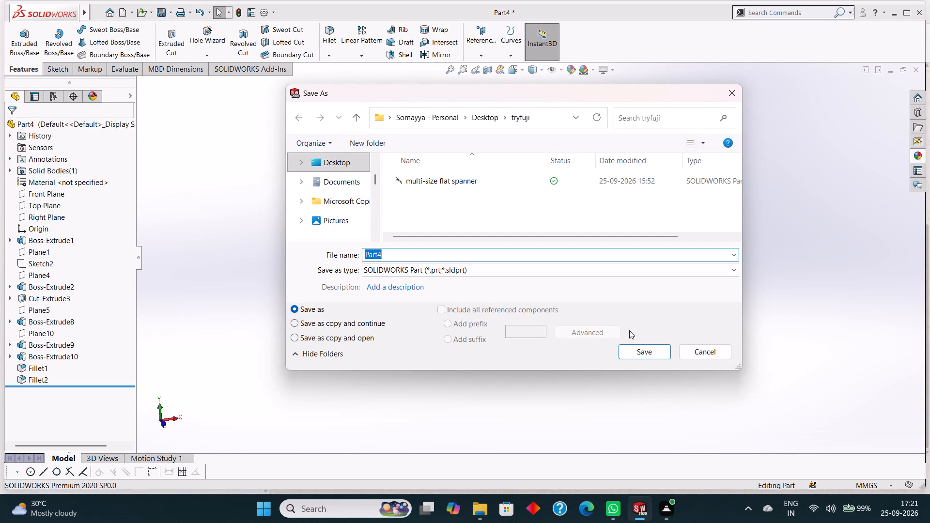
pyautogui.press('a')
pyautogui.press('d')
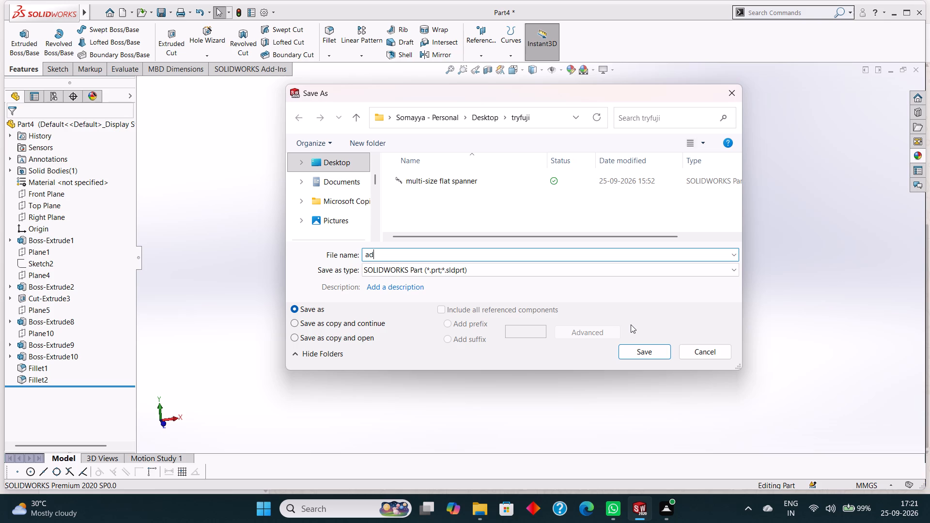
pyautogui.press('j')
pyautogui.press('u')
pyautogui.press('s')
pyautogui.write('ta')
pyautogui.press('b')
pyautogui.press('l')
pyautogui.press('e')
pyautogui.press('space')
pyautogui.press('l')
pyautogui.write('ev')
pyautogui.press('e')
pyautogui.press('r')
pyautogui.press('space')
pyautogui.write('l')
pyautogui.write('inkag')
pyautogui.press('e')
pyautogui.click(635, 349)
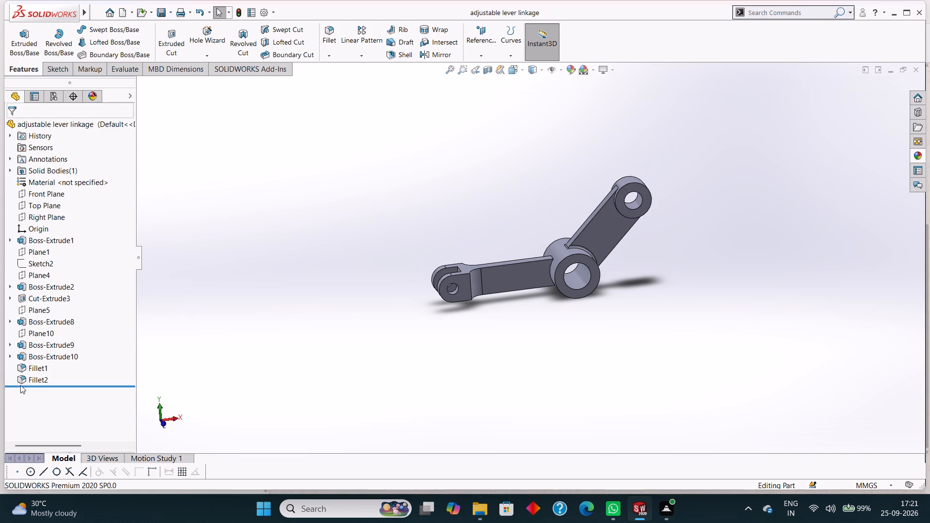
# Save a PDF copy of the part as "adjustable lever linkage" in the tryfuji folder.
pyautogui.click(167, 9)
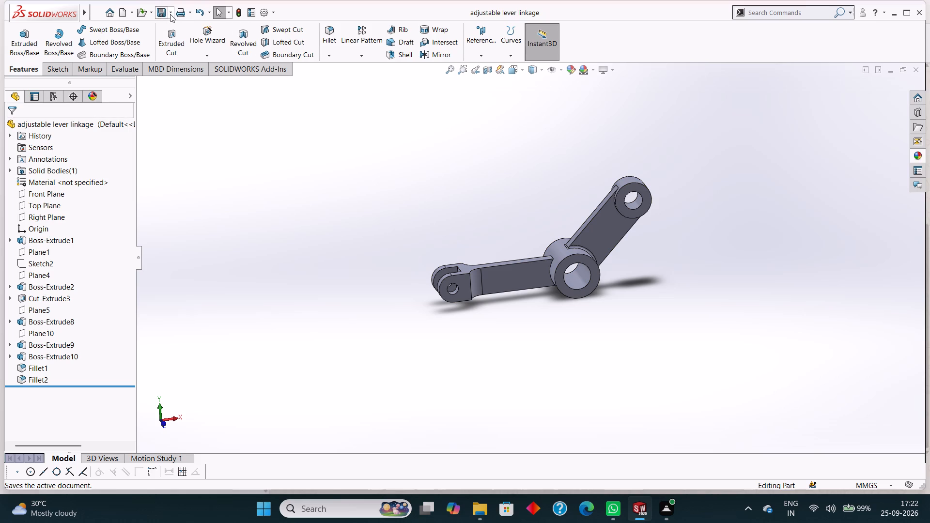
pyautogui.click(170, 15)
pyautogui.click(177, 36)
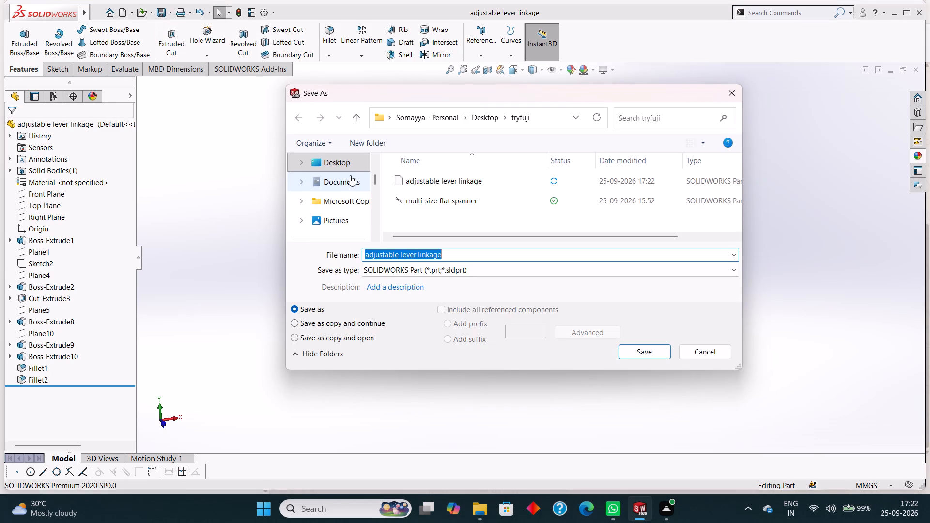
pyautogui.click(473, 271)
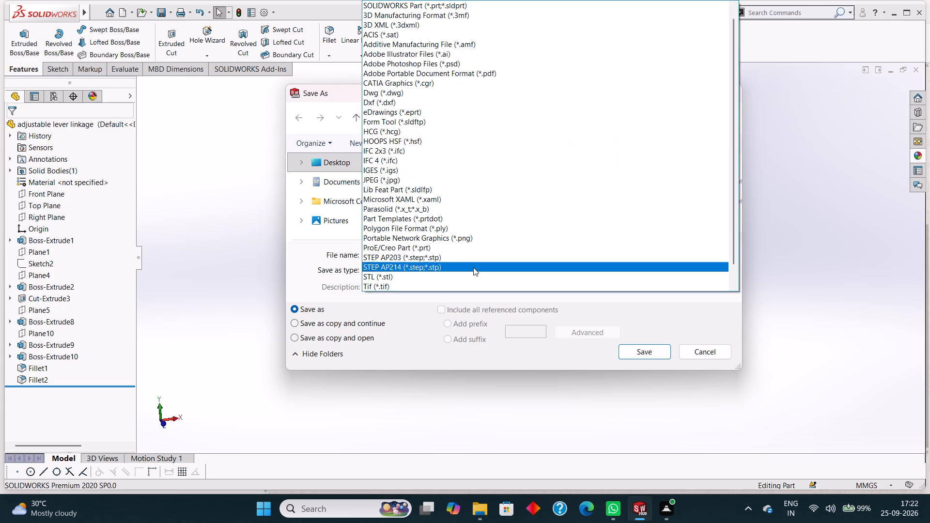
pyautogui.click(430, 76)
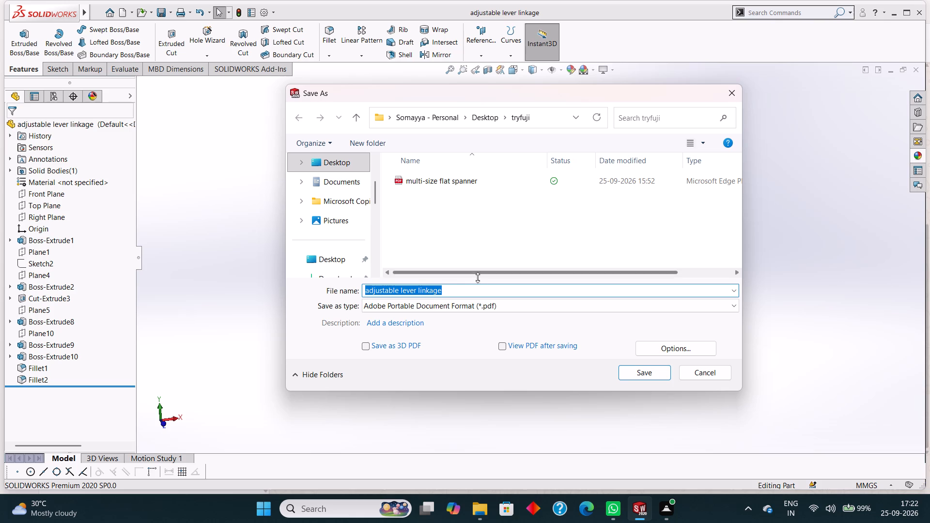
pyautogui.click(462, 287)
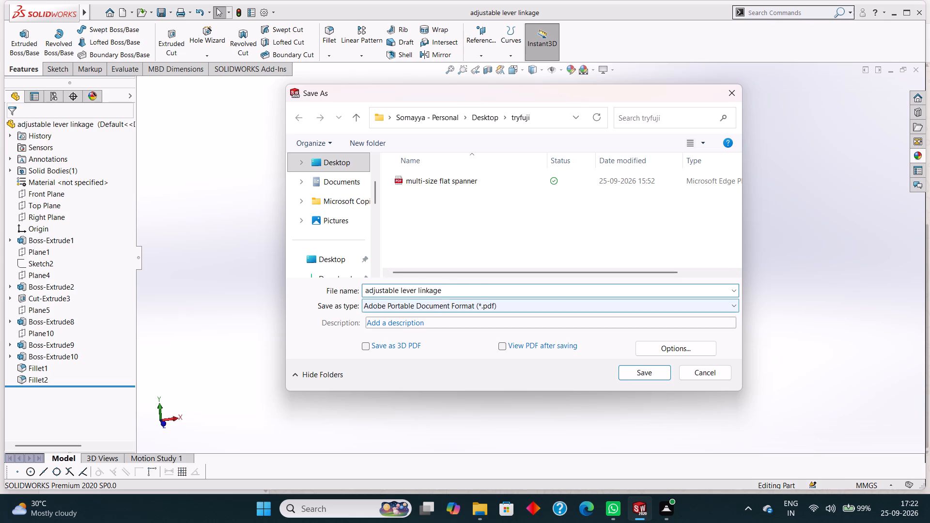
pyautogui.click(654, 375)
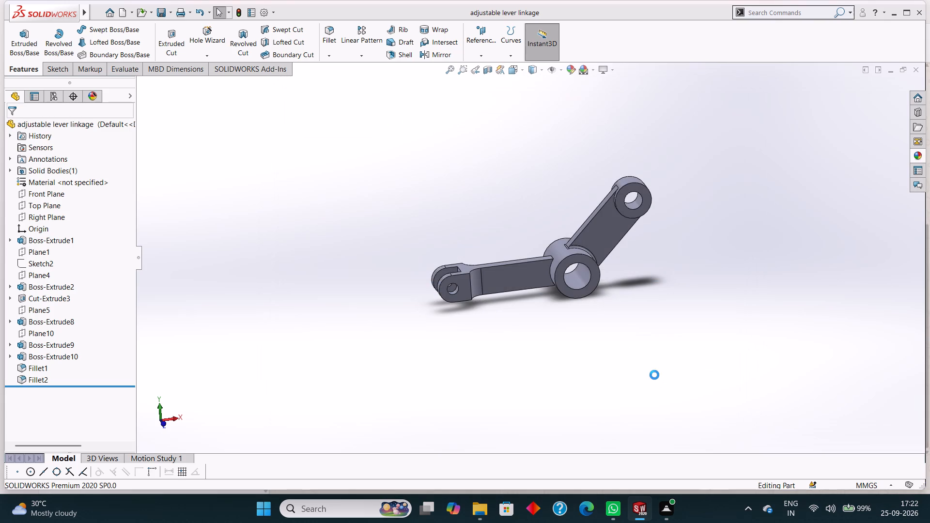